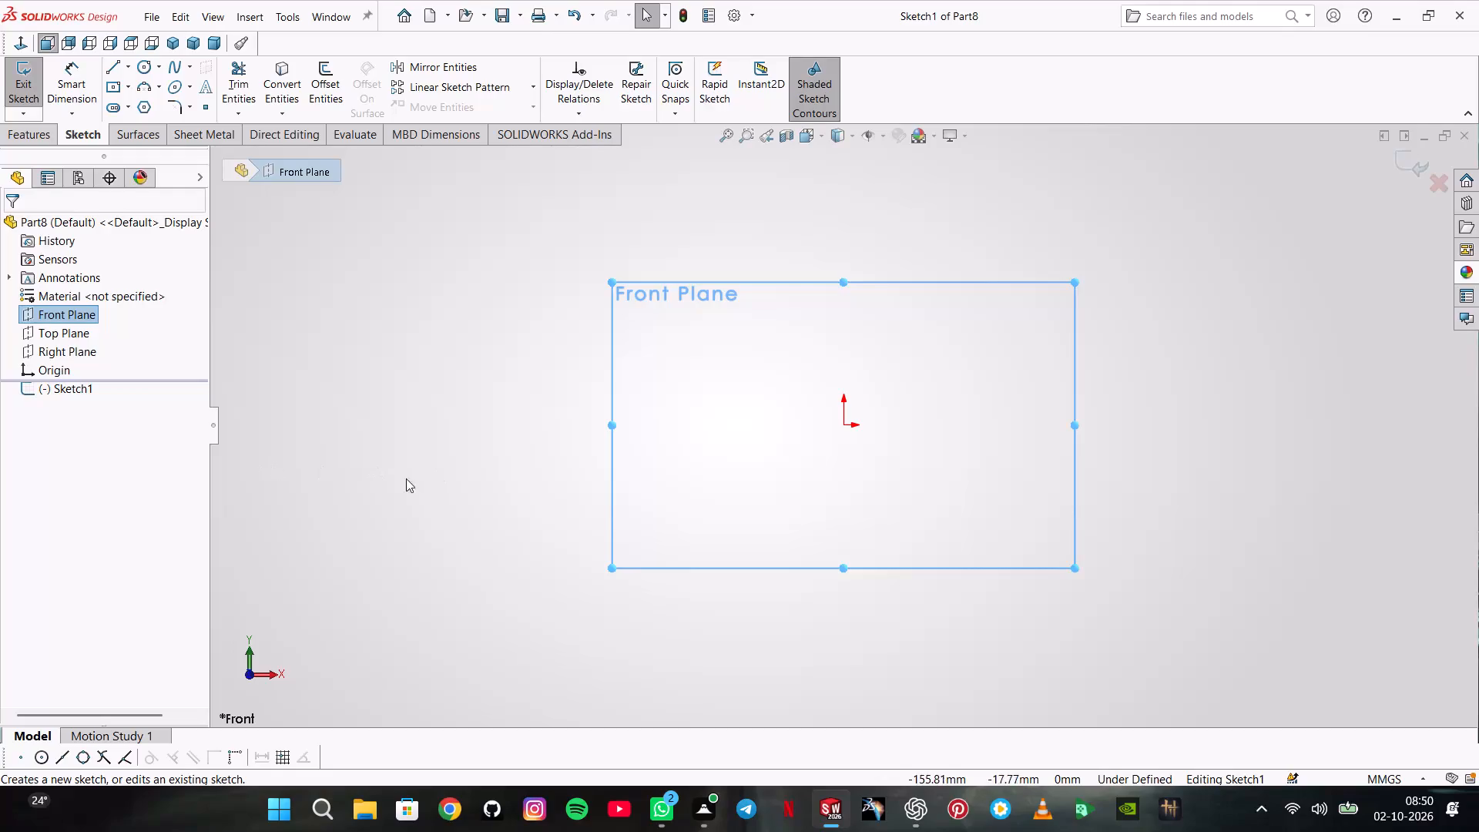
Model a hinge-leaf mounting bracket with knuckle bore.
Sketch a center rectangle about 129 mm wide and 135 mm high, centred on the origin of the Front Plane.
left_click(113, 86)
left_click_drag(844, 428, 851, 434)
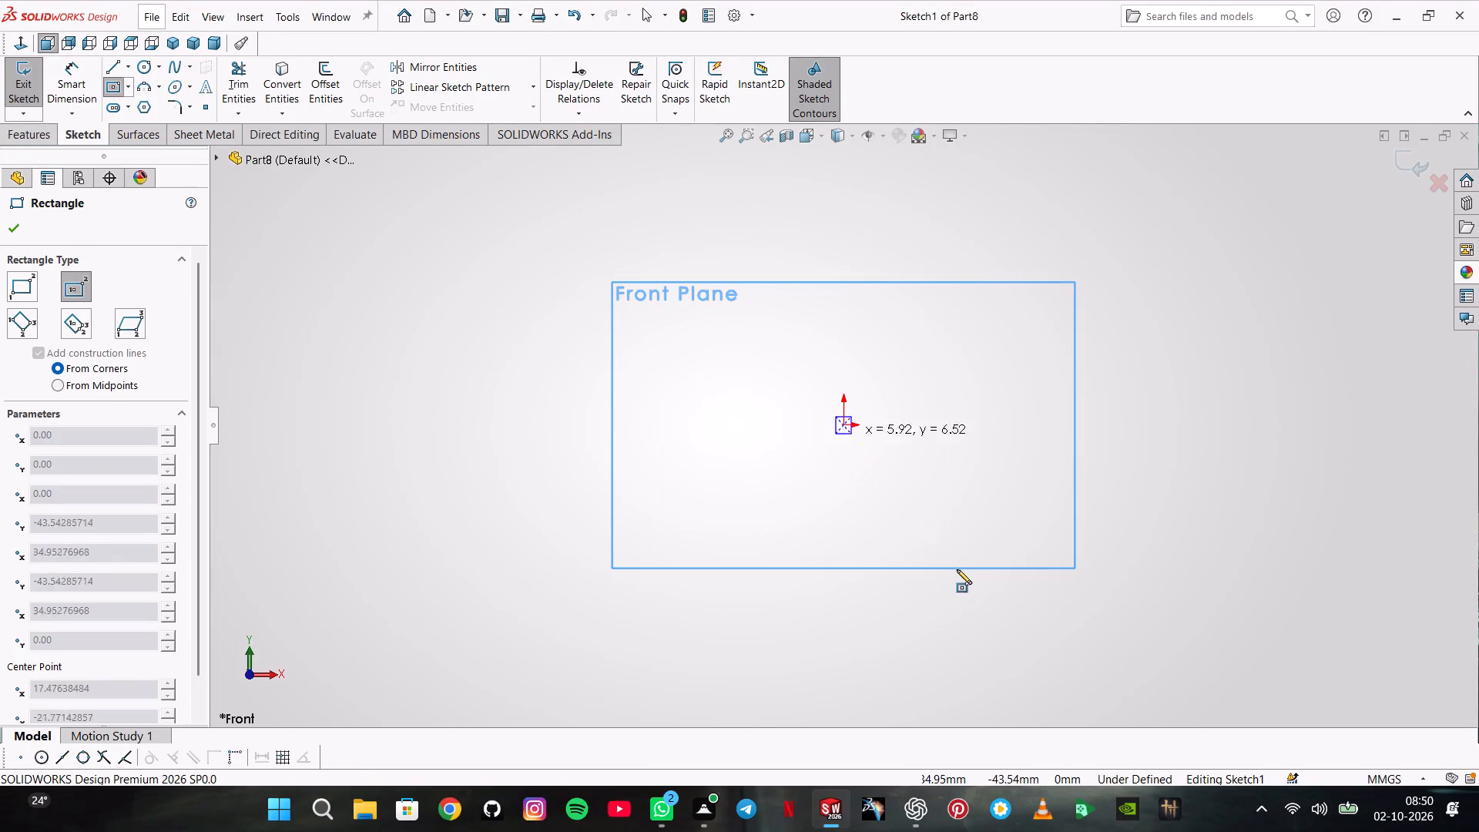
left_click(1011, 582)
Dimension the rectangle 145 mm wide and 75 mm high.
left_click(75, 83)
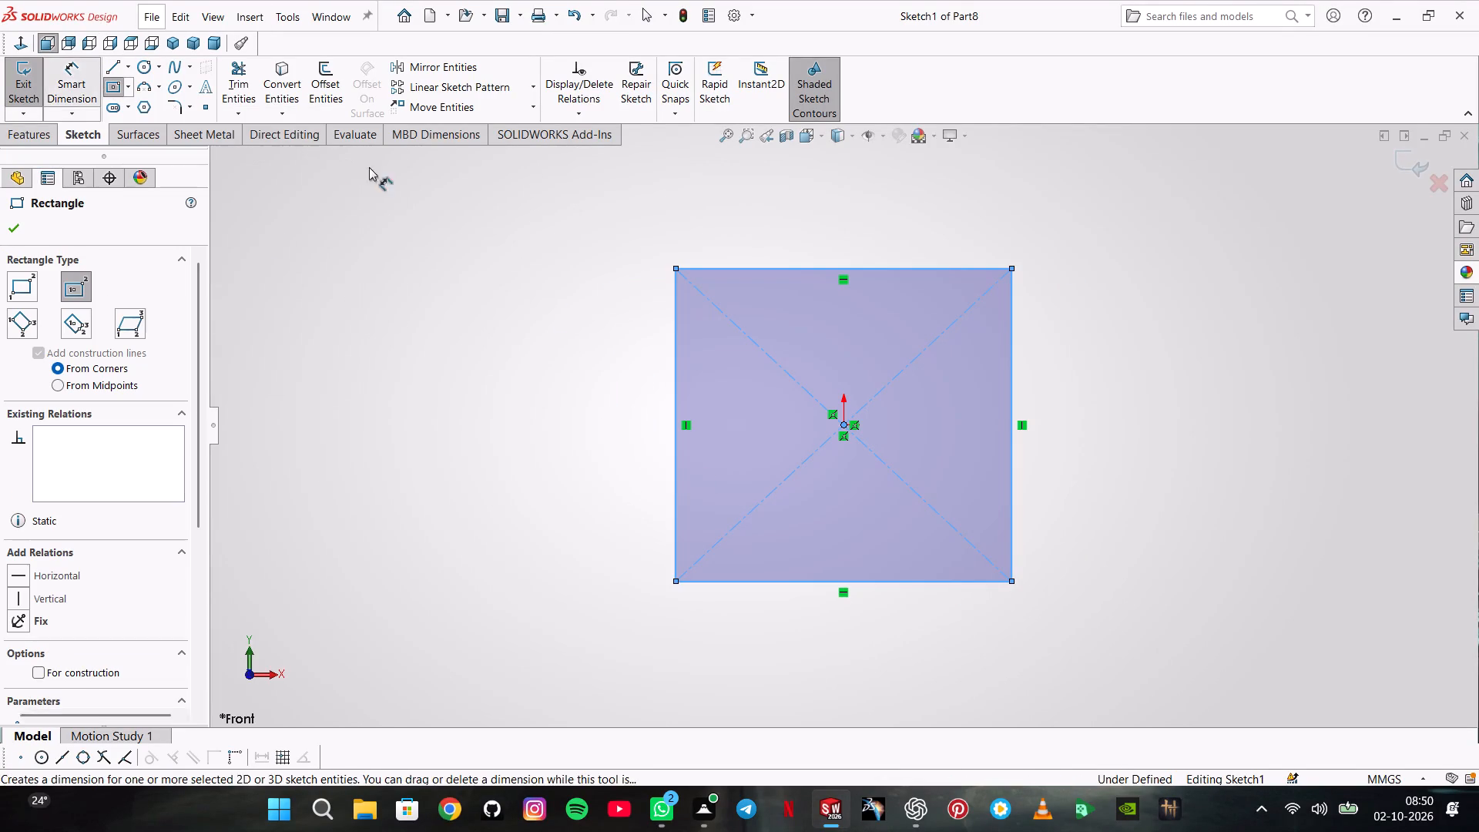
left_click(804, 265)
left_click(837, 174)
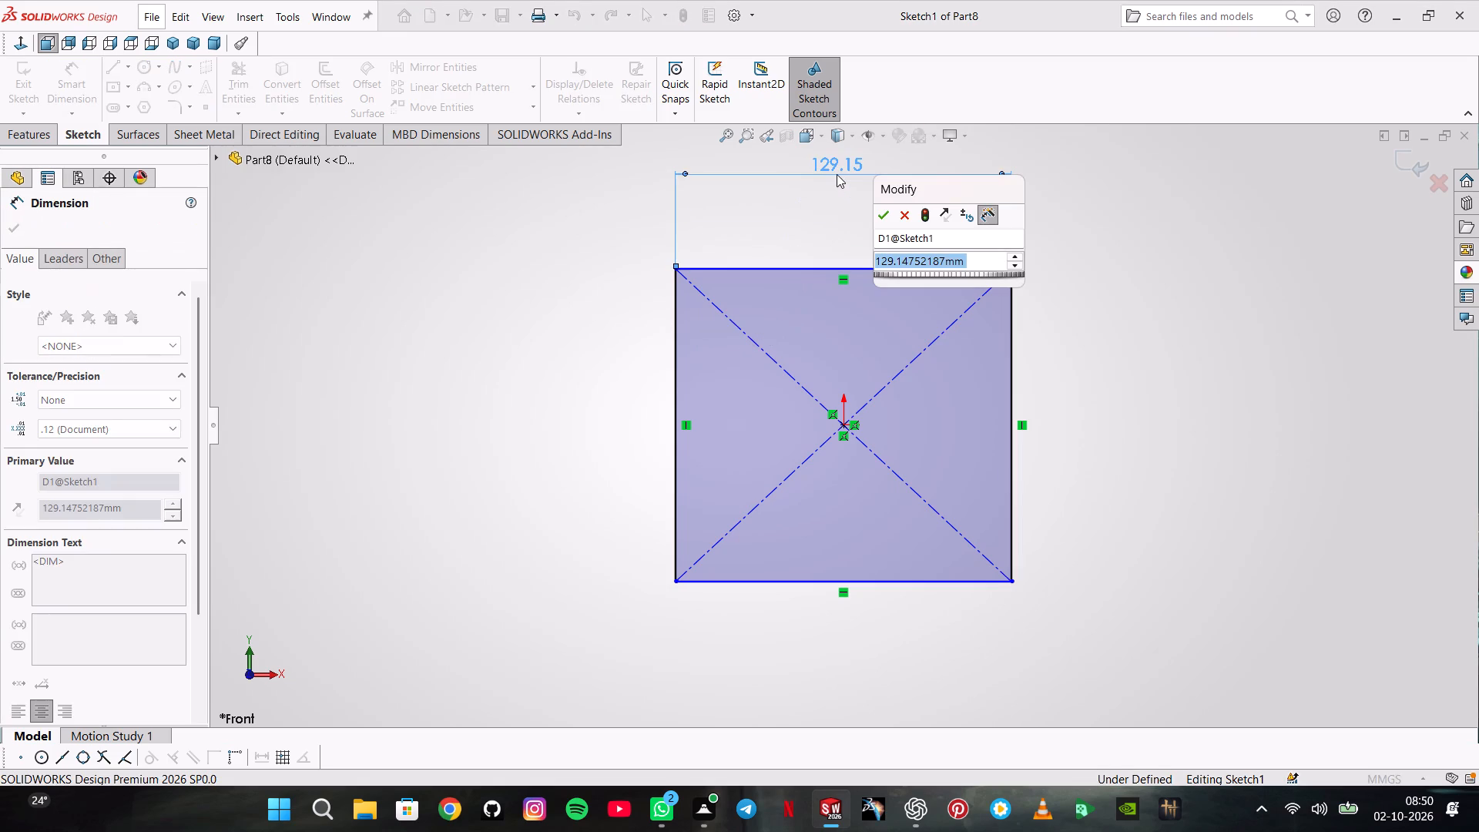
type("145")
key("Return")
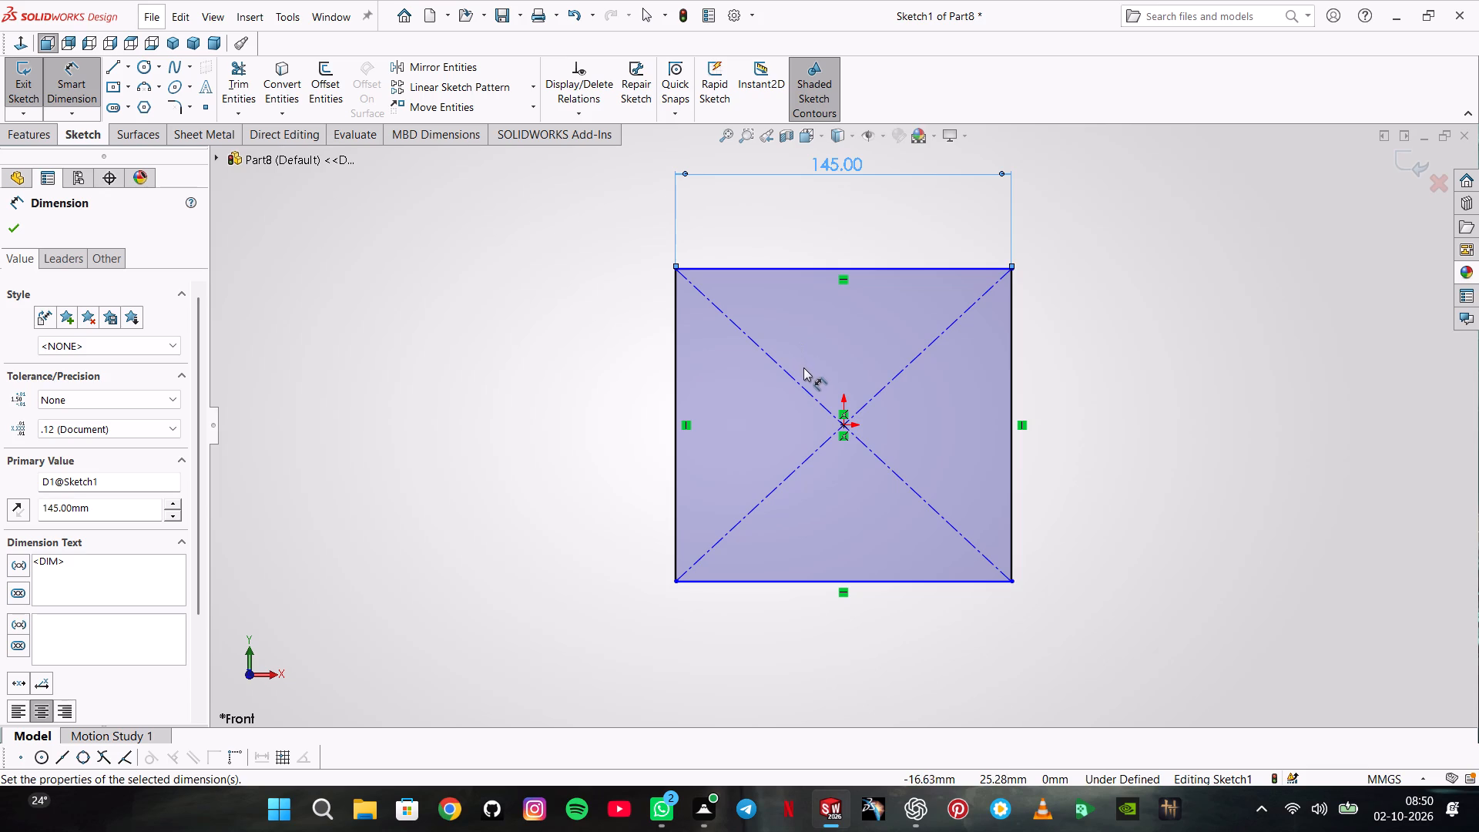
left_click(672, 401)
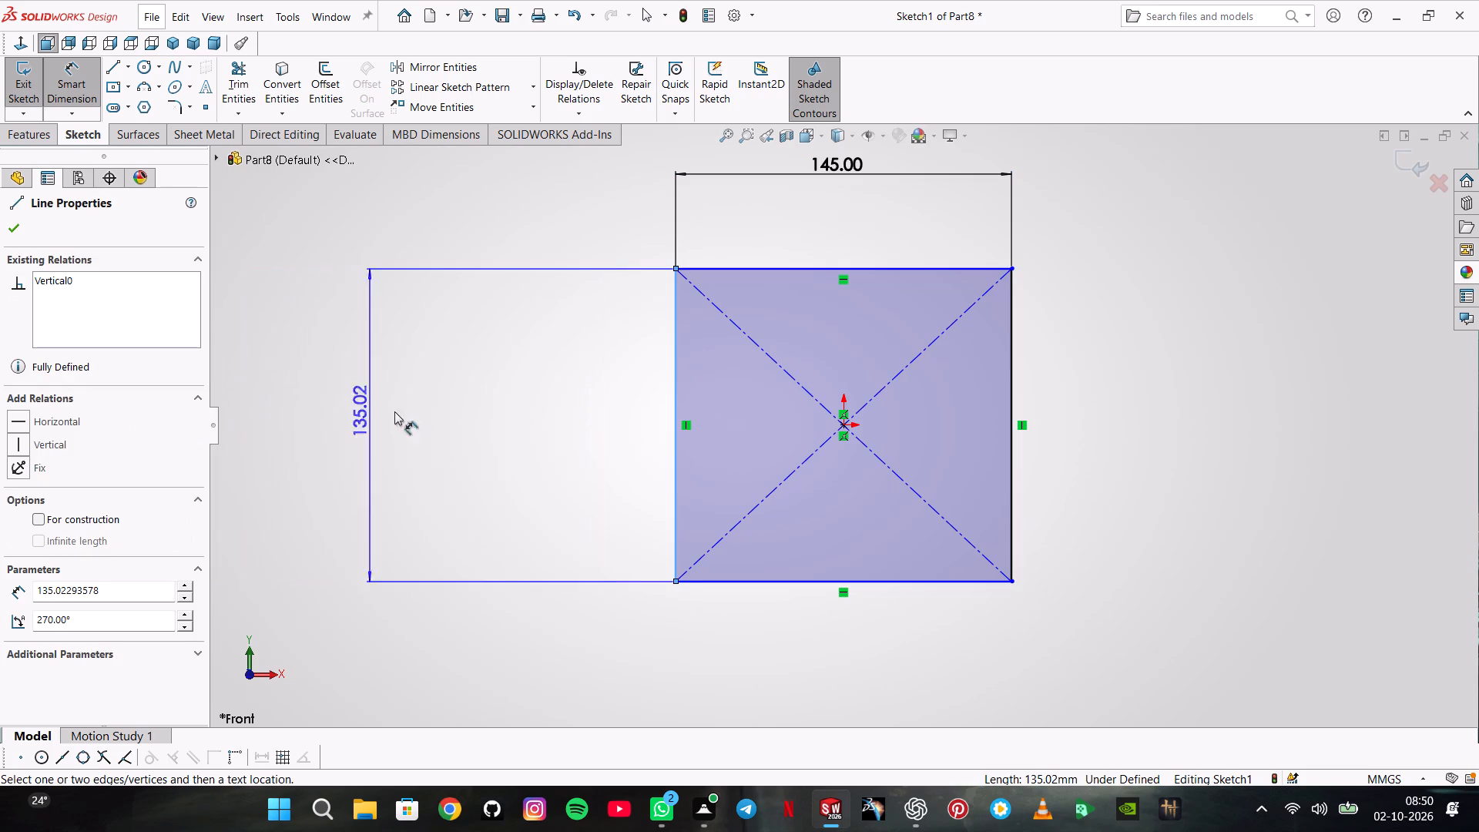
left_click(532, 386)
type("75")
key("Return")
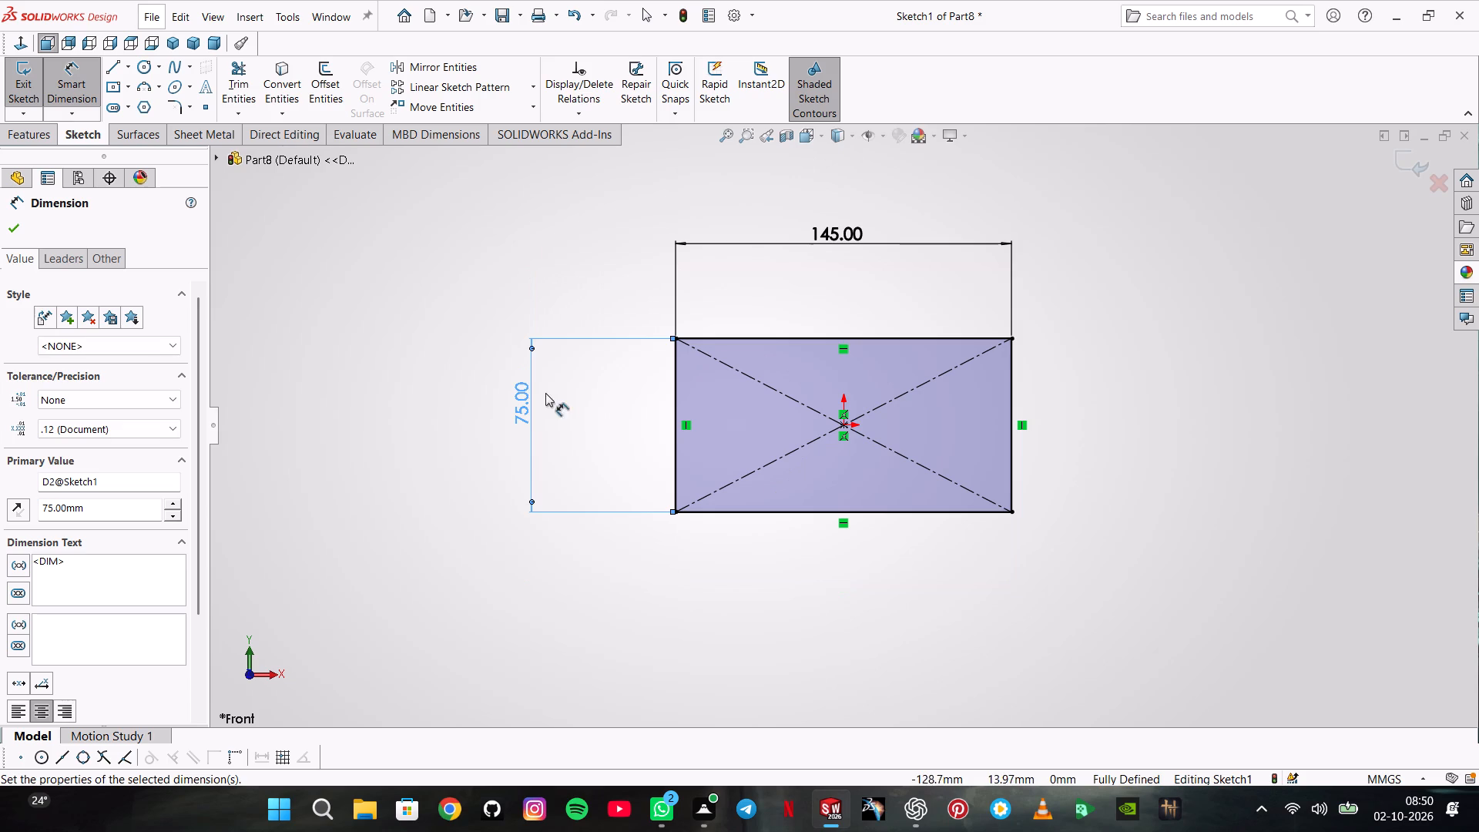
Set the rectangle's height dimension to 45 mm.
scroll(840, 489, "up", 2)
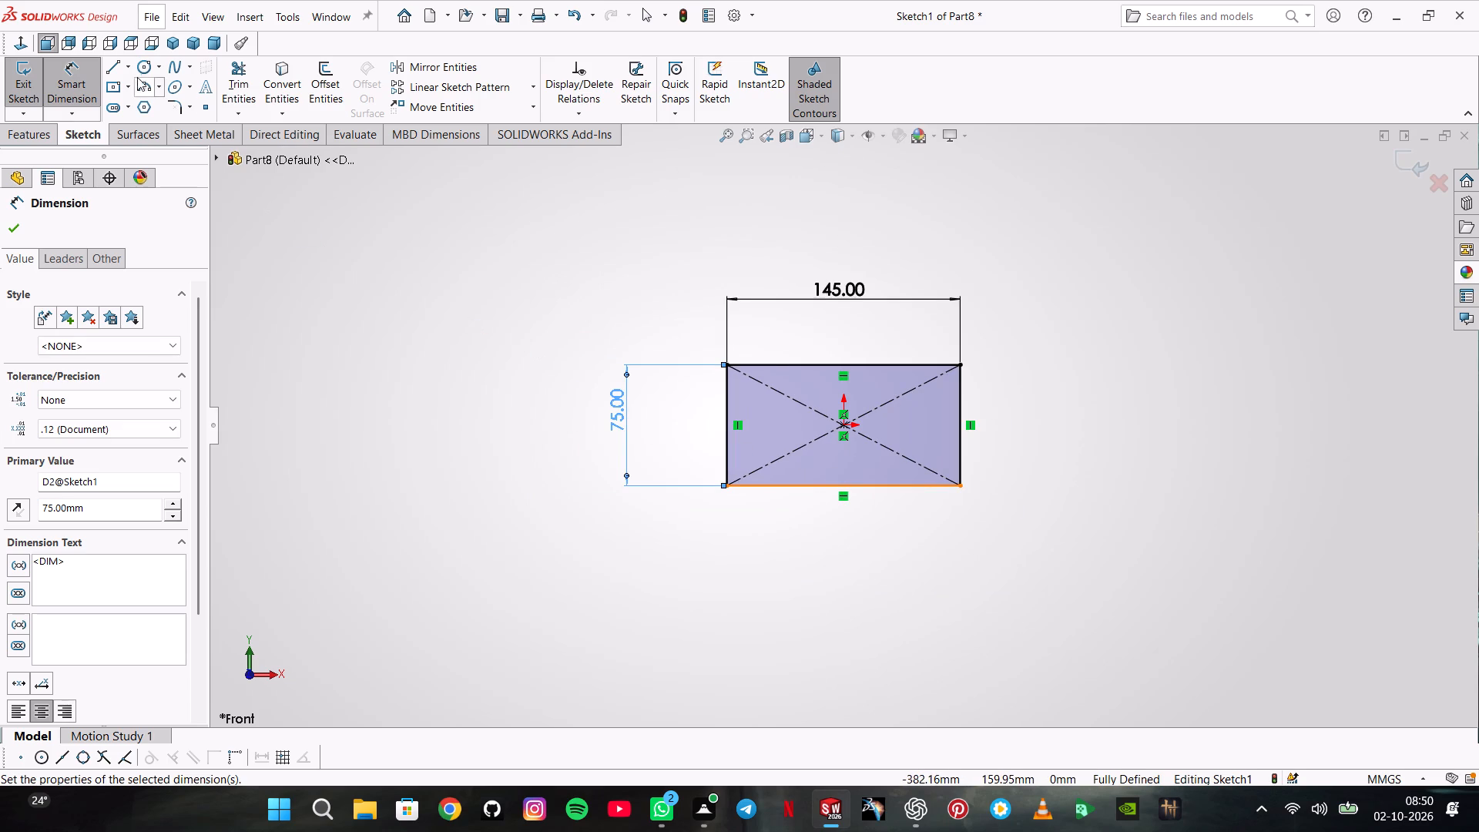
left_click(116, 65)
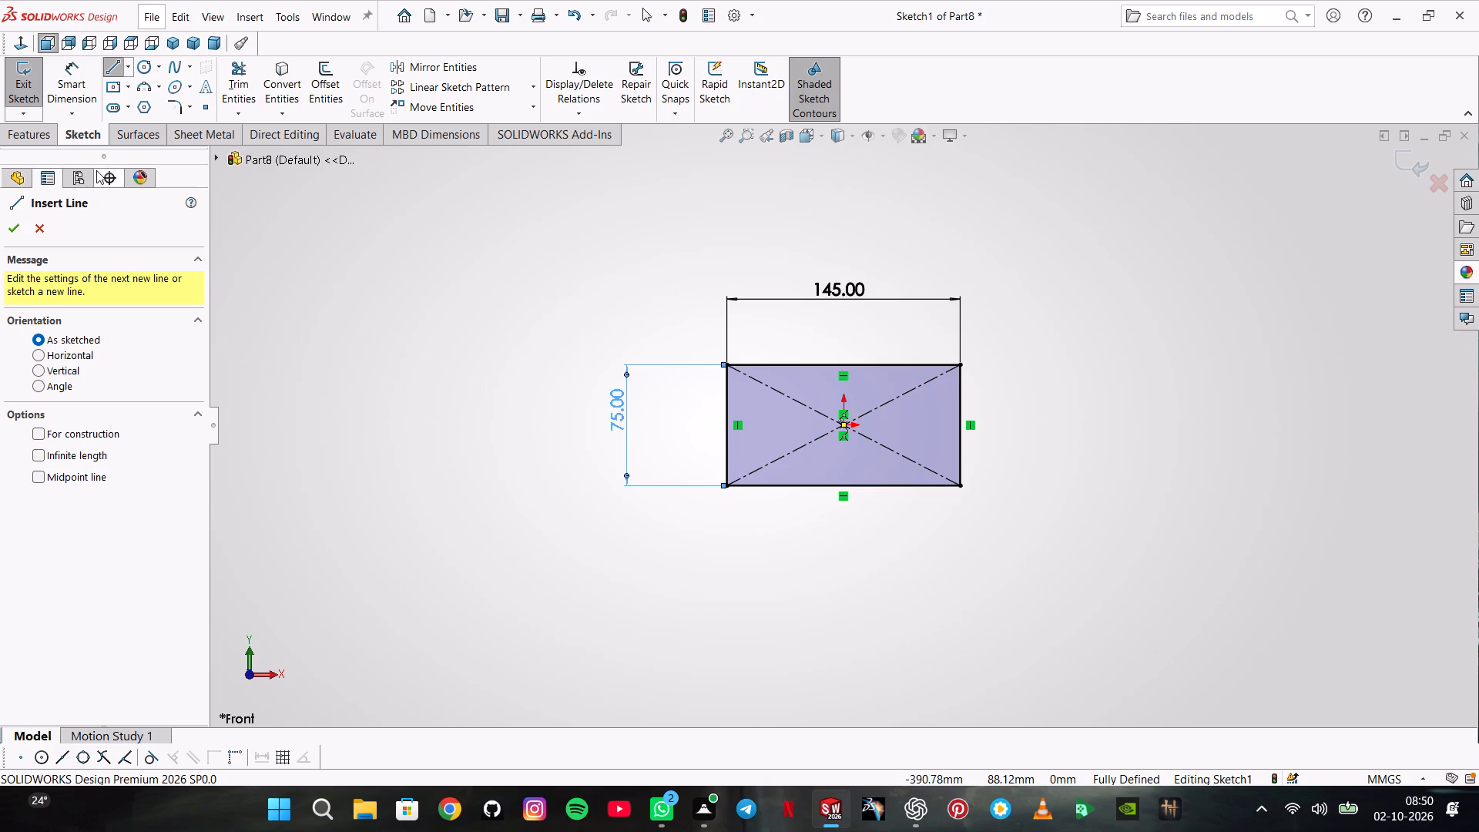
key("Escape")
double_click(622, 419)
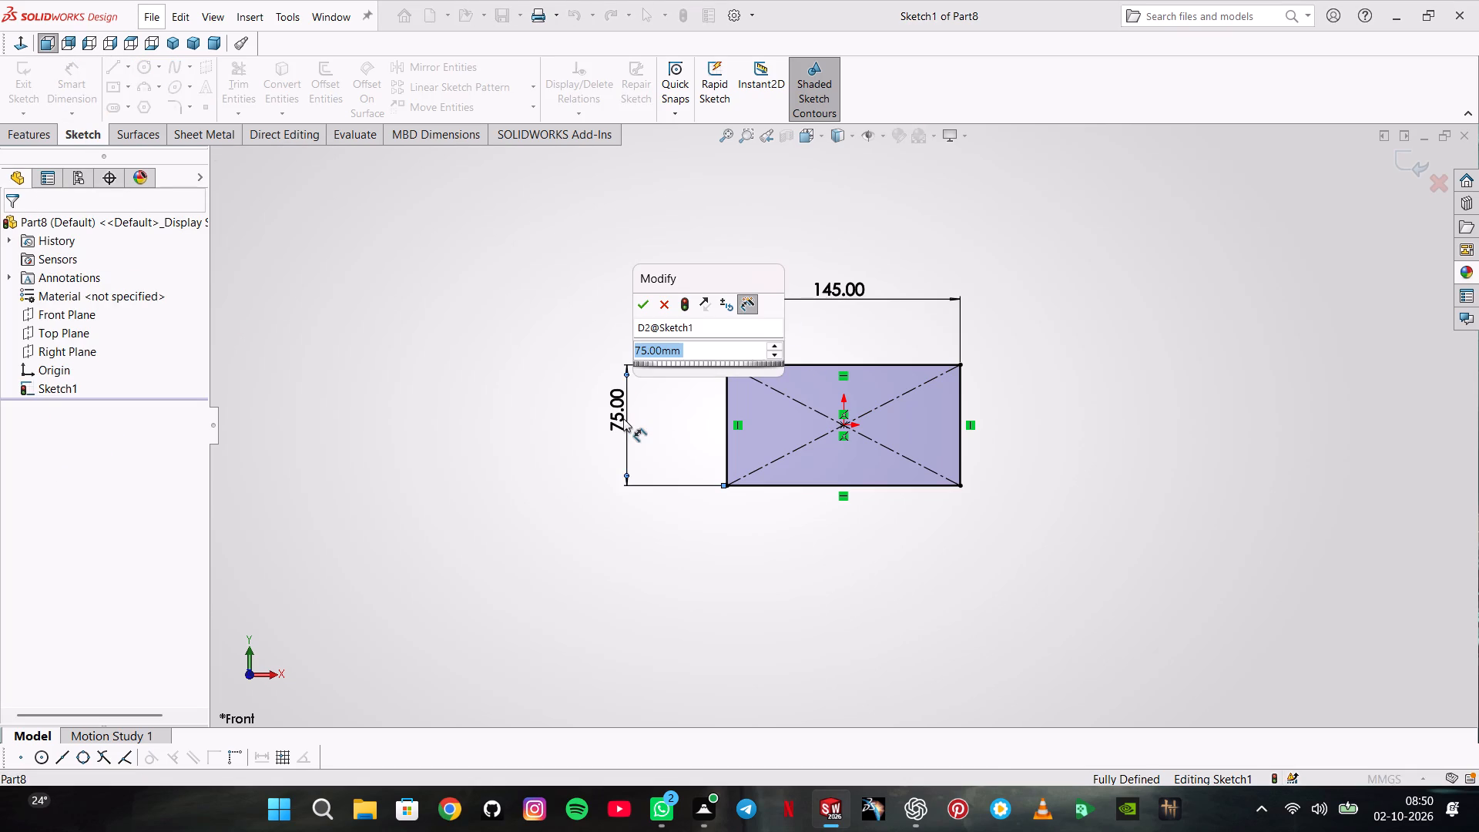
type("45")
key("Return")
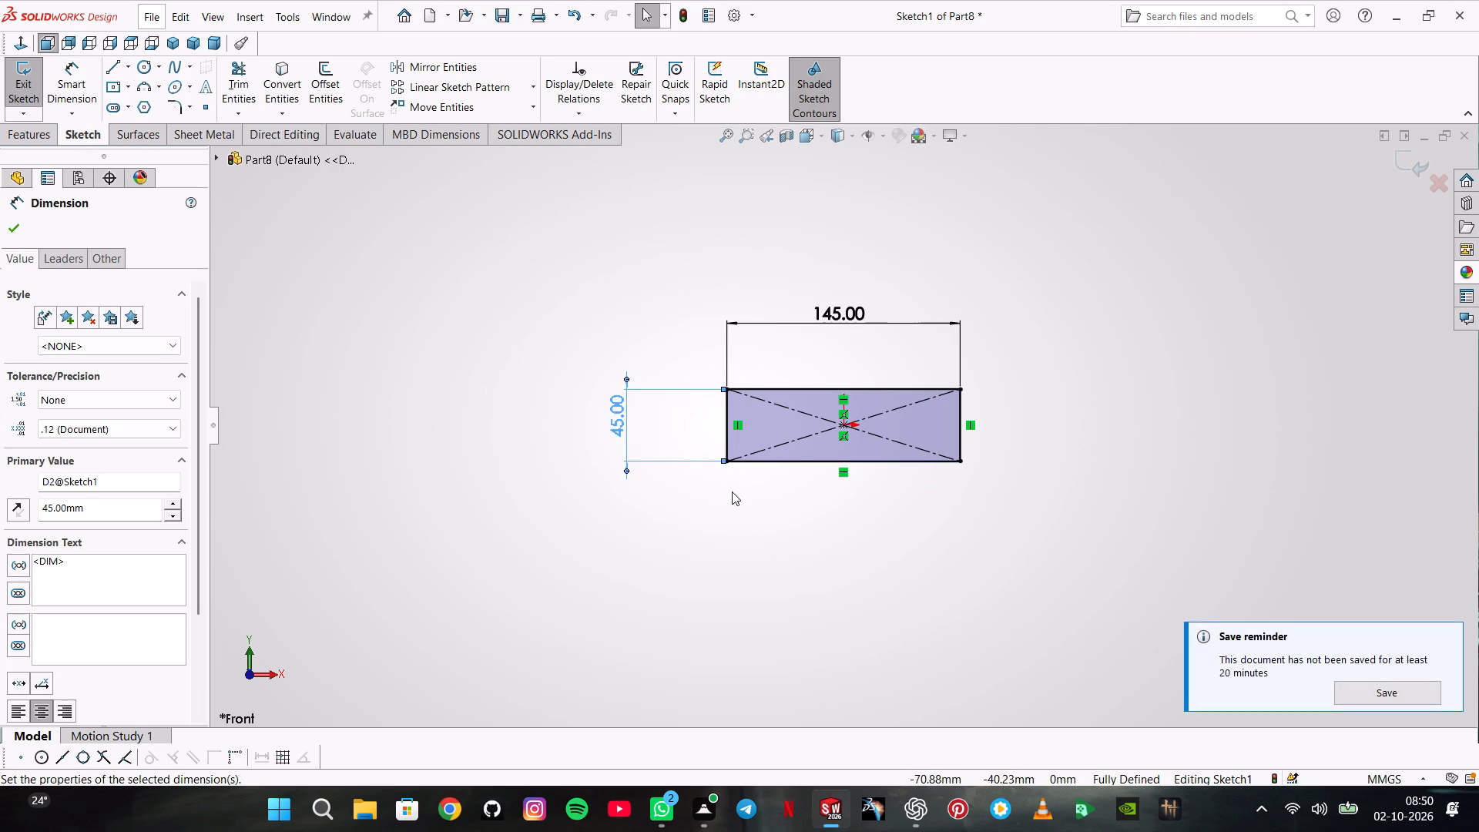
Sketch a vertical centerline about 204 mm long through the origin, extending above and below the rectangle.
left_click(132, 61)
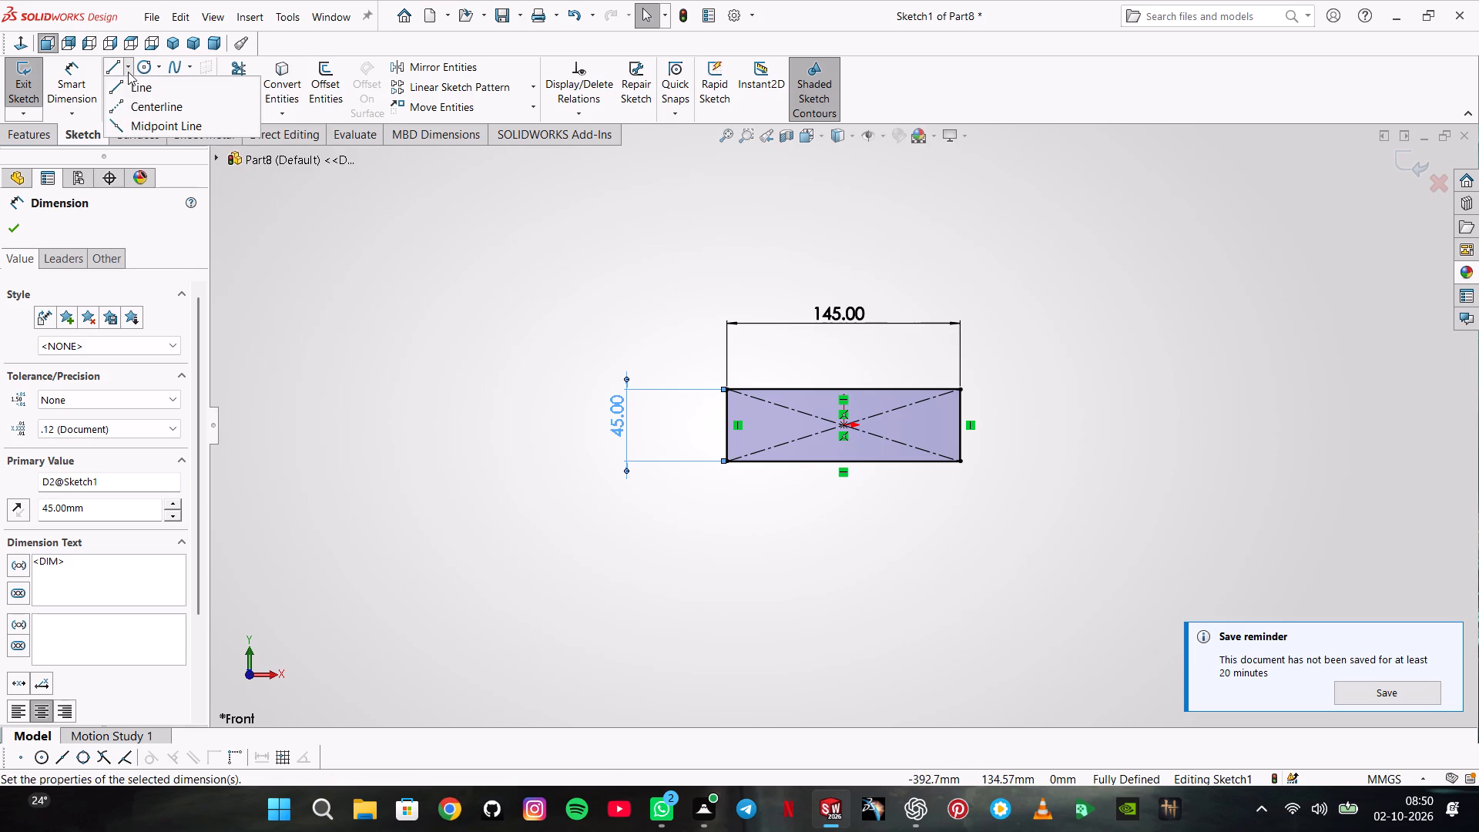
left_click(129, 109)
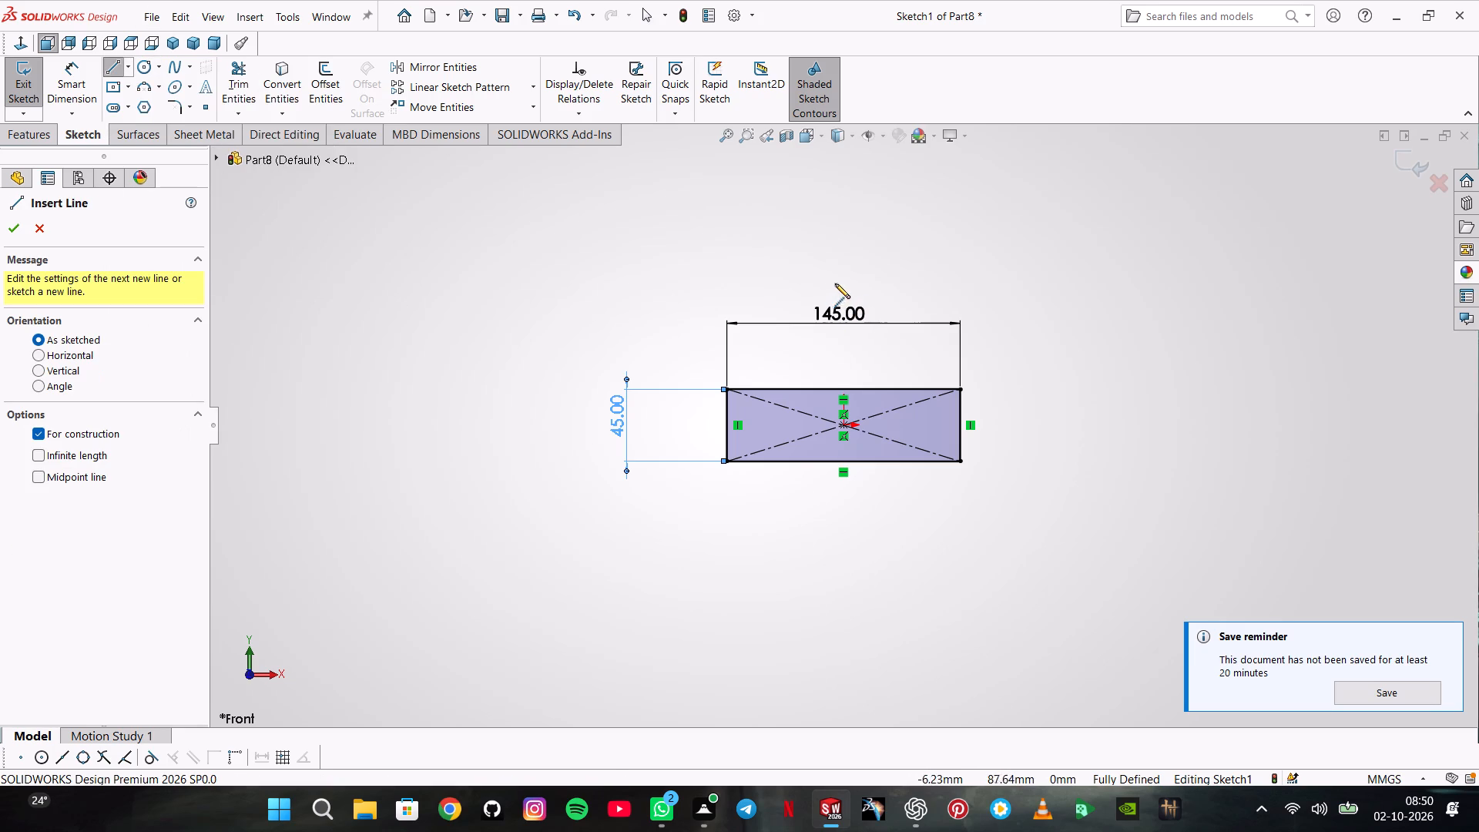
left_click(840, 281)
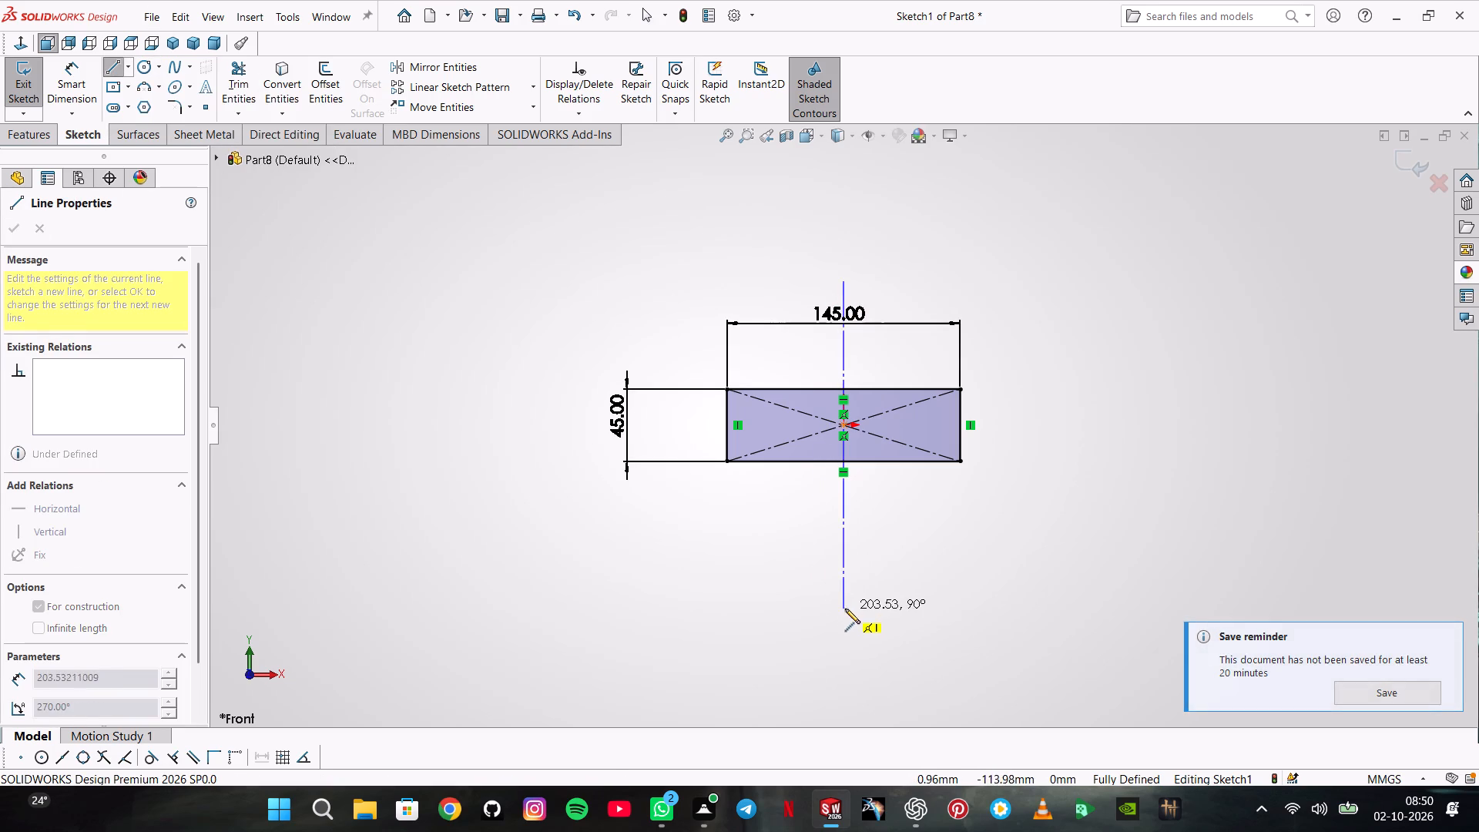
left_click(845, 609)
double_click(901, 575)
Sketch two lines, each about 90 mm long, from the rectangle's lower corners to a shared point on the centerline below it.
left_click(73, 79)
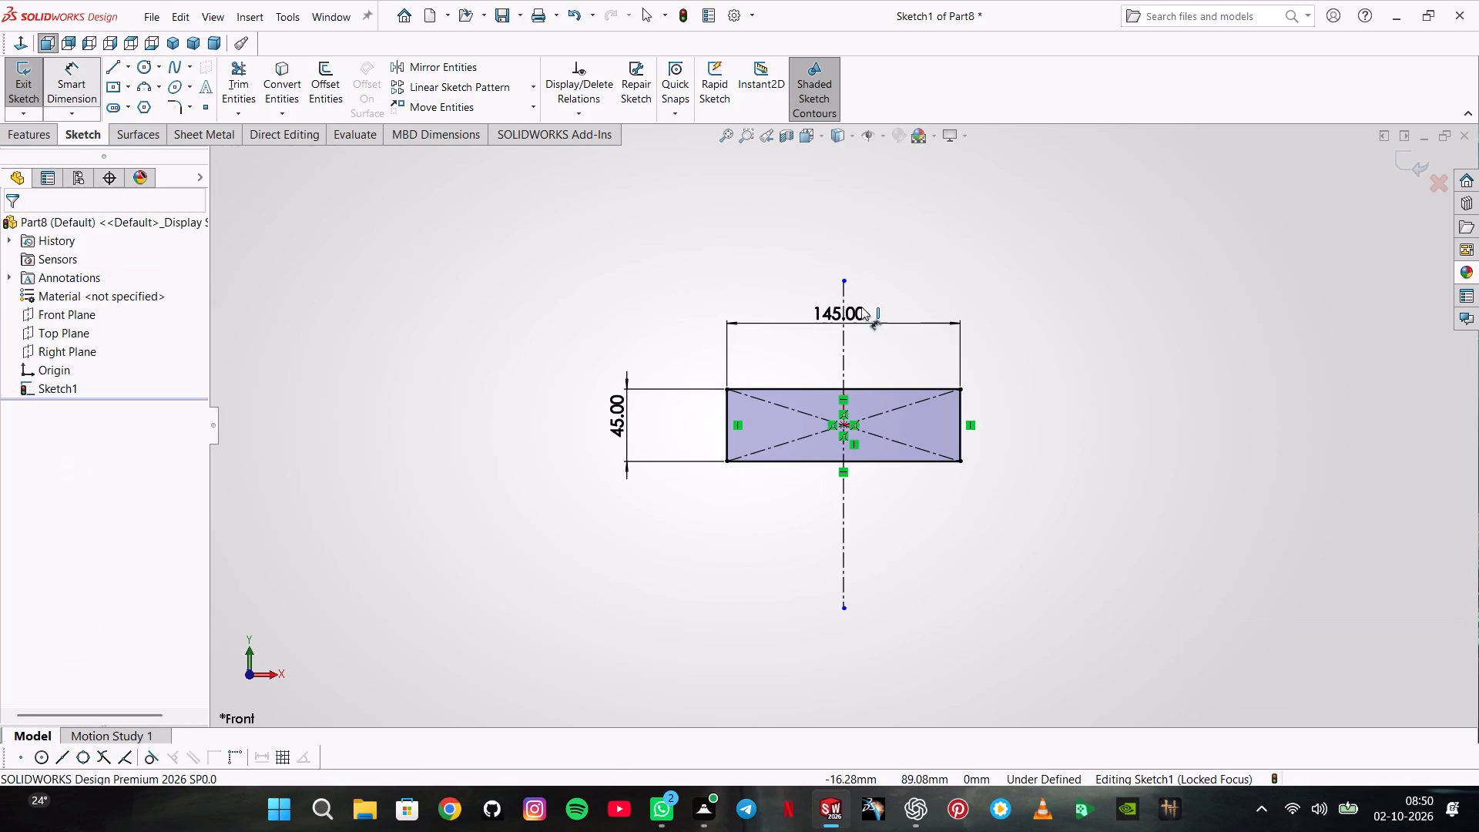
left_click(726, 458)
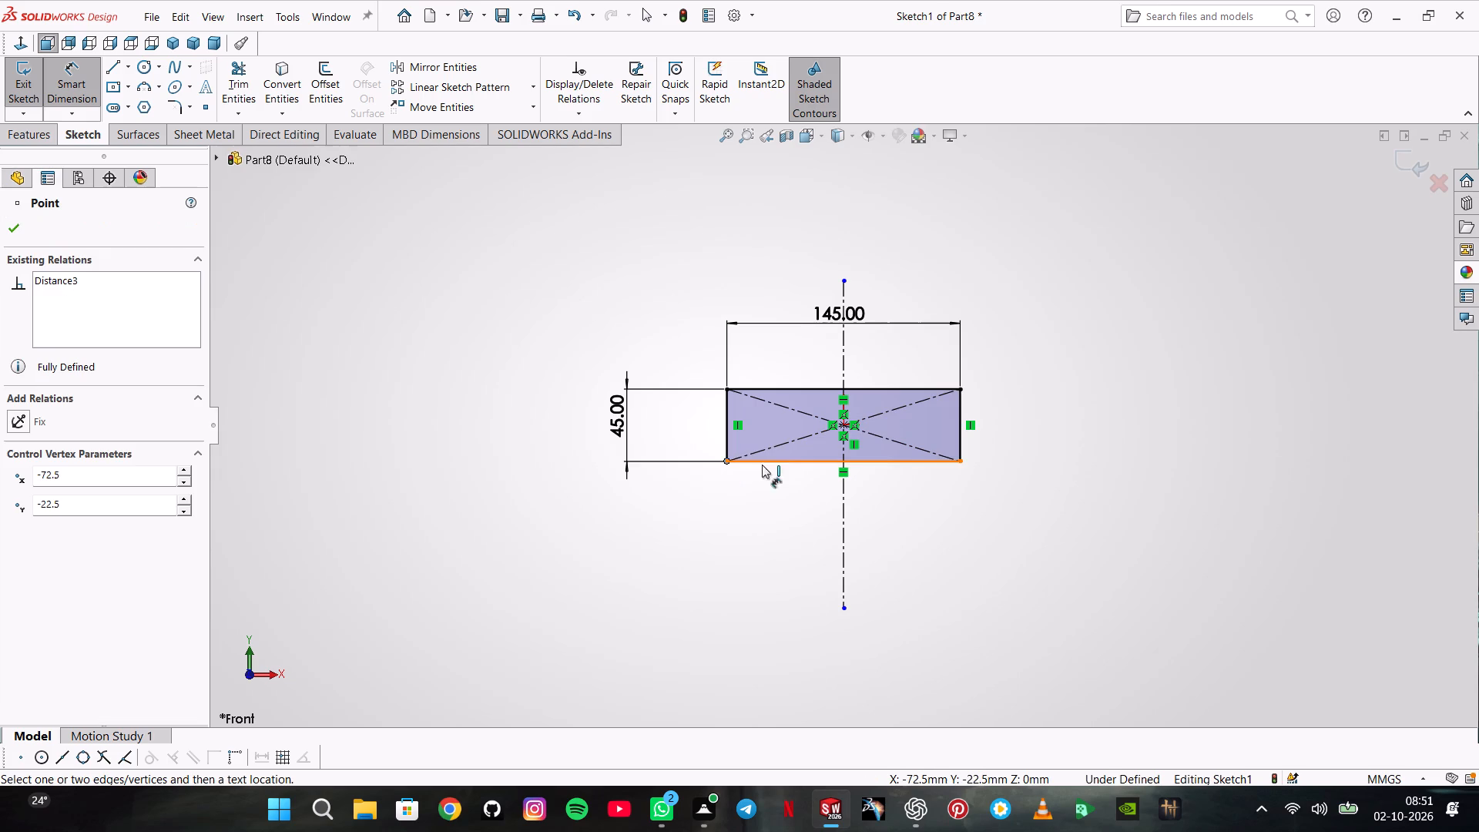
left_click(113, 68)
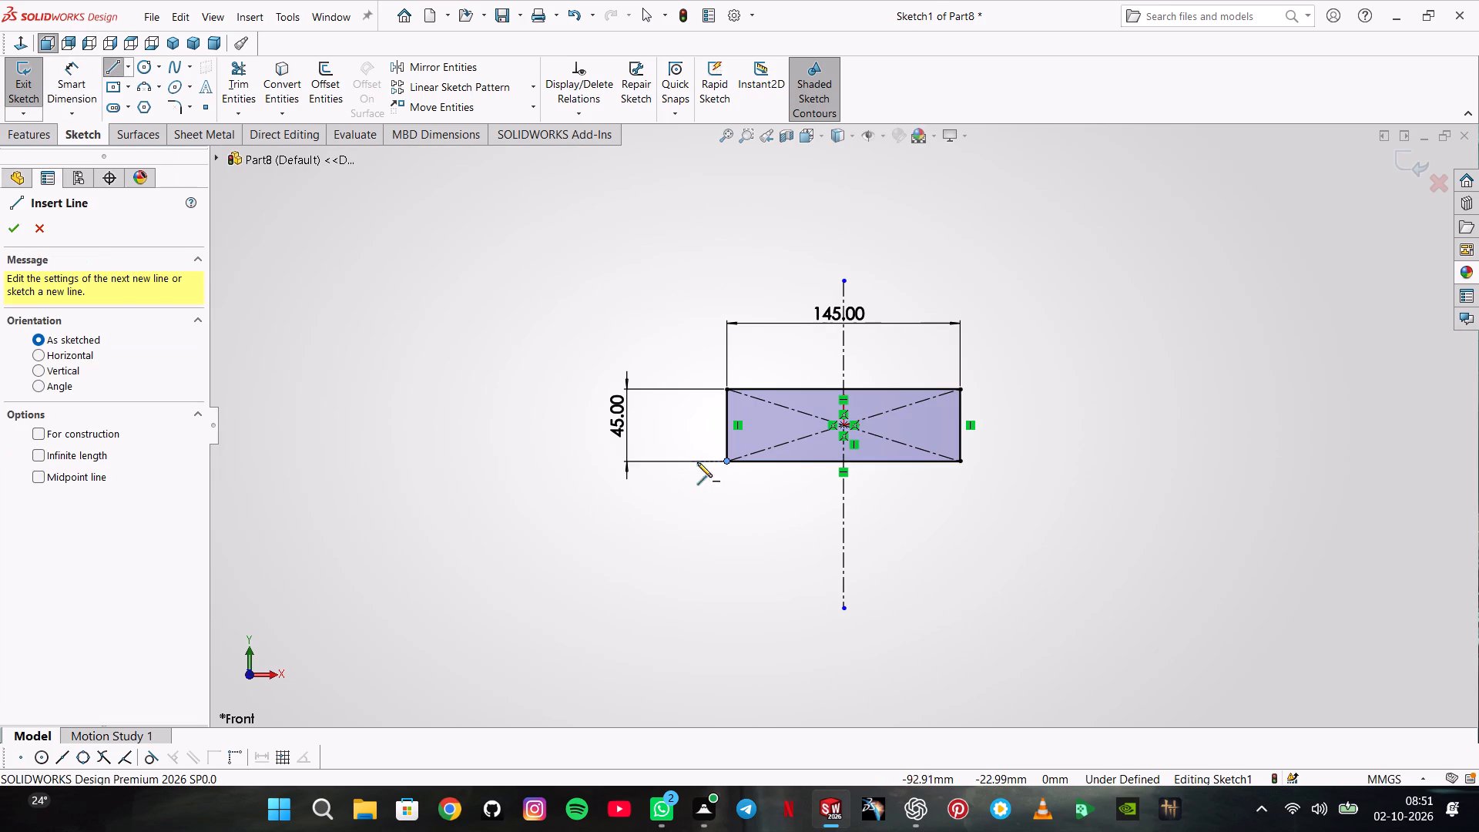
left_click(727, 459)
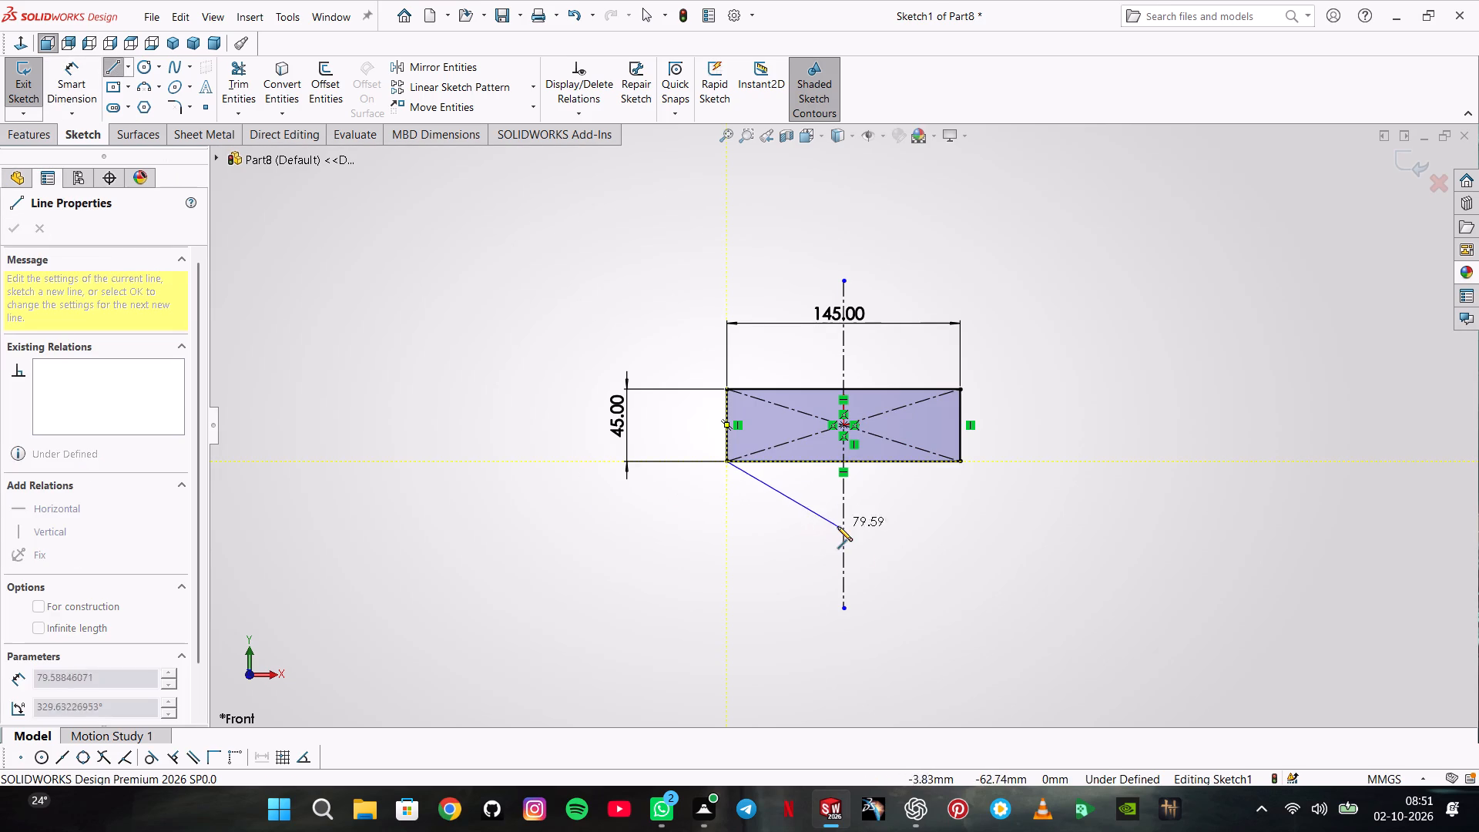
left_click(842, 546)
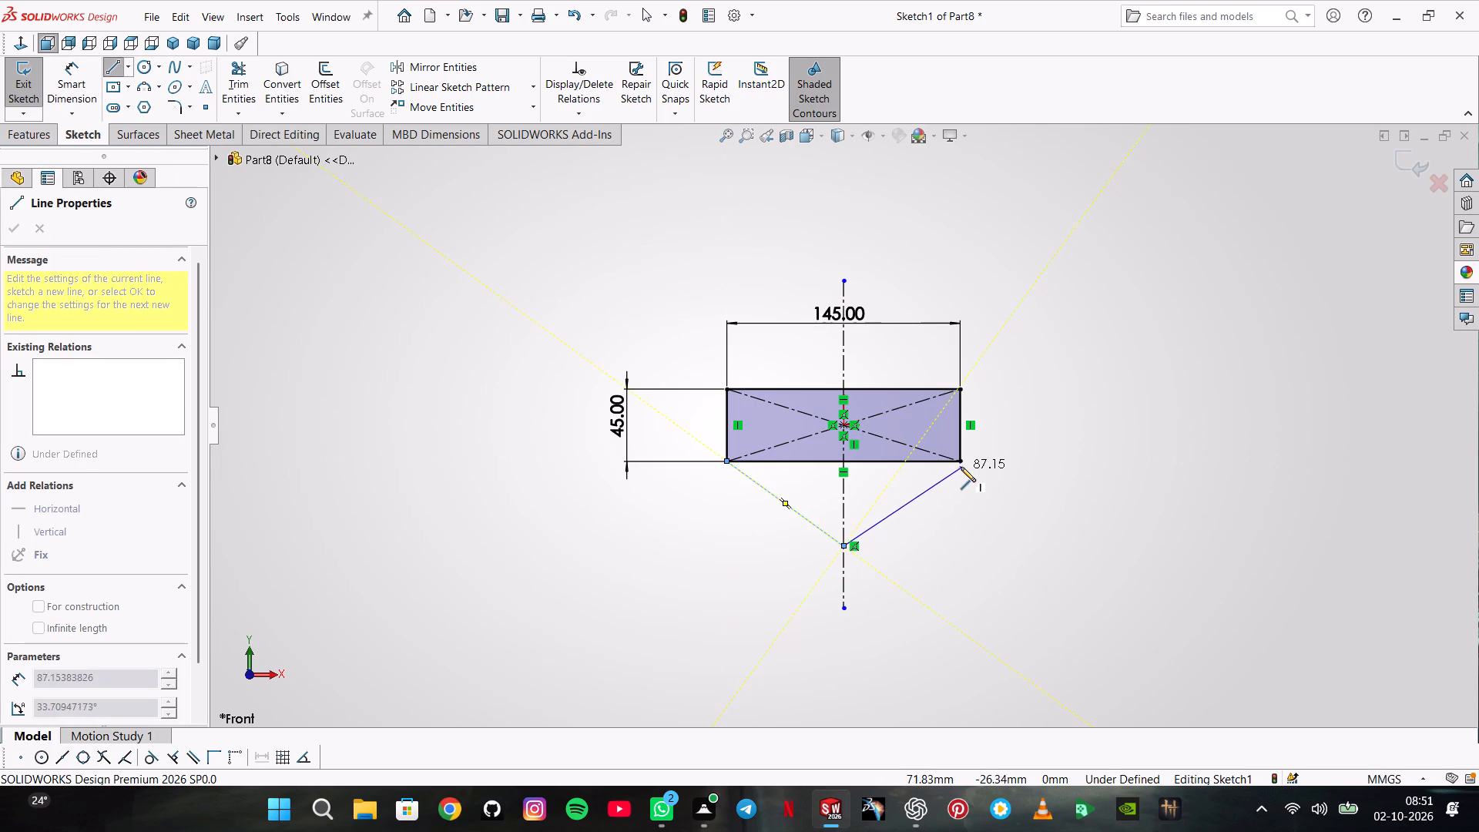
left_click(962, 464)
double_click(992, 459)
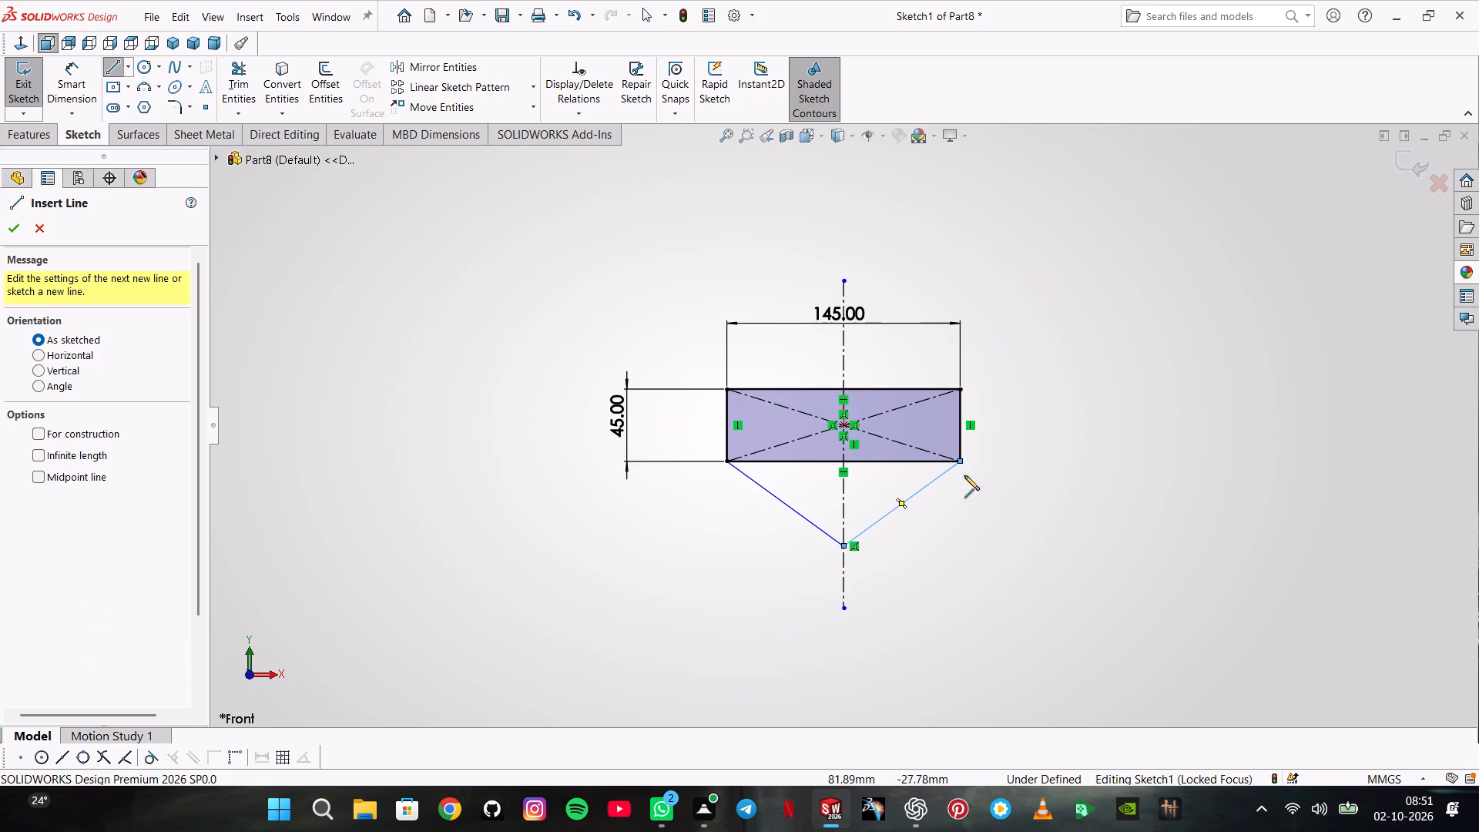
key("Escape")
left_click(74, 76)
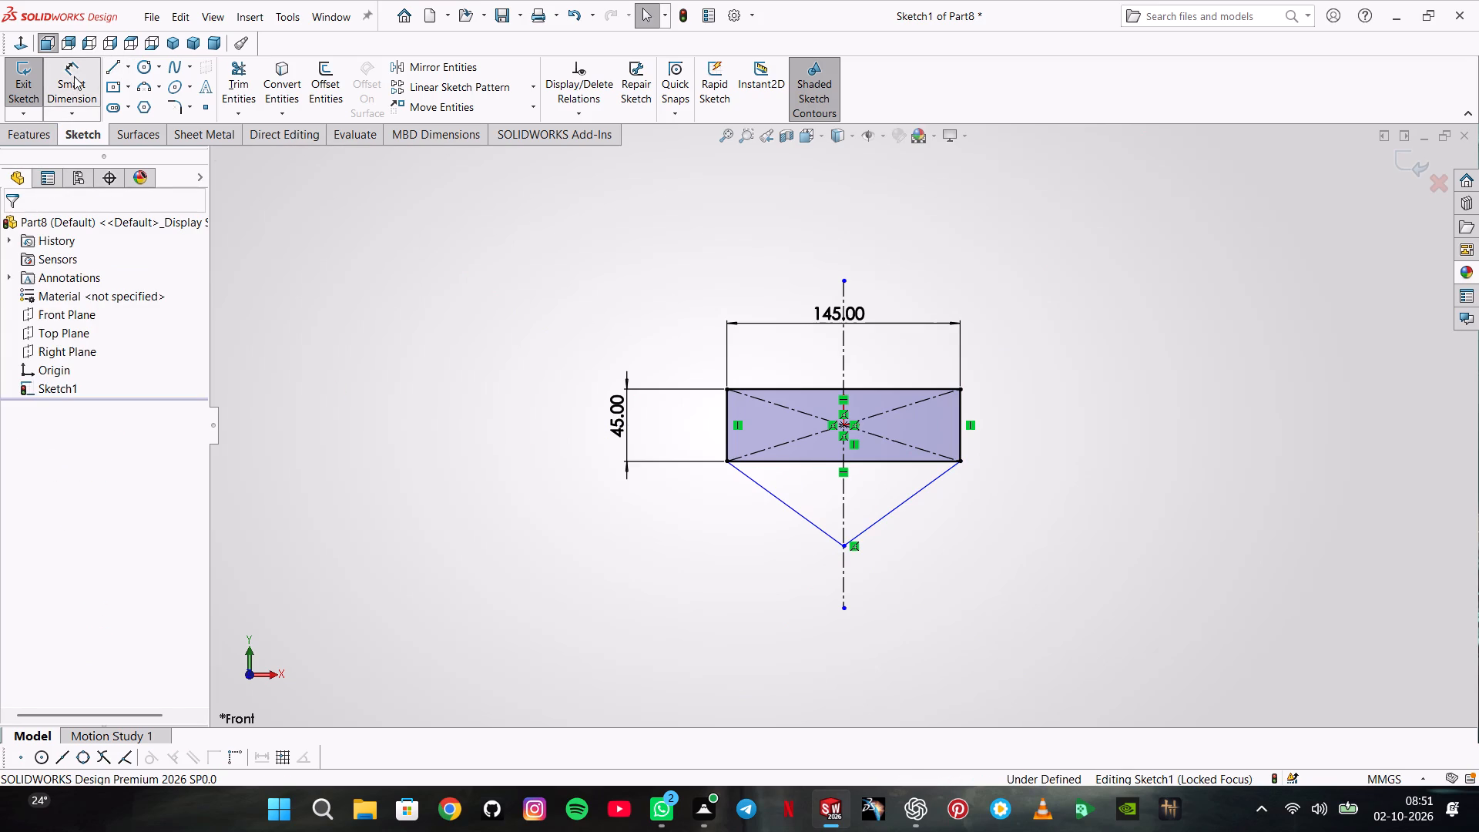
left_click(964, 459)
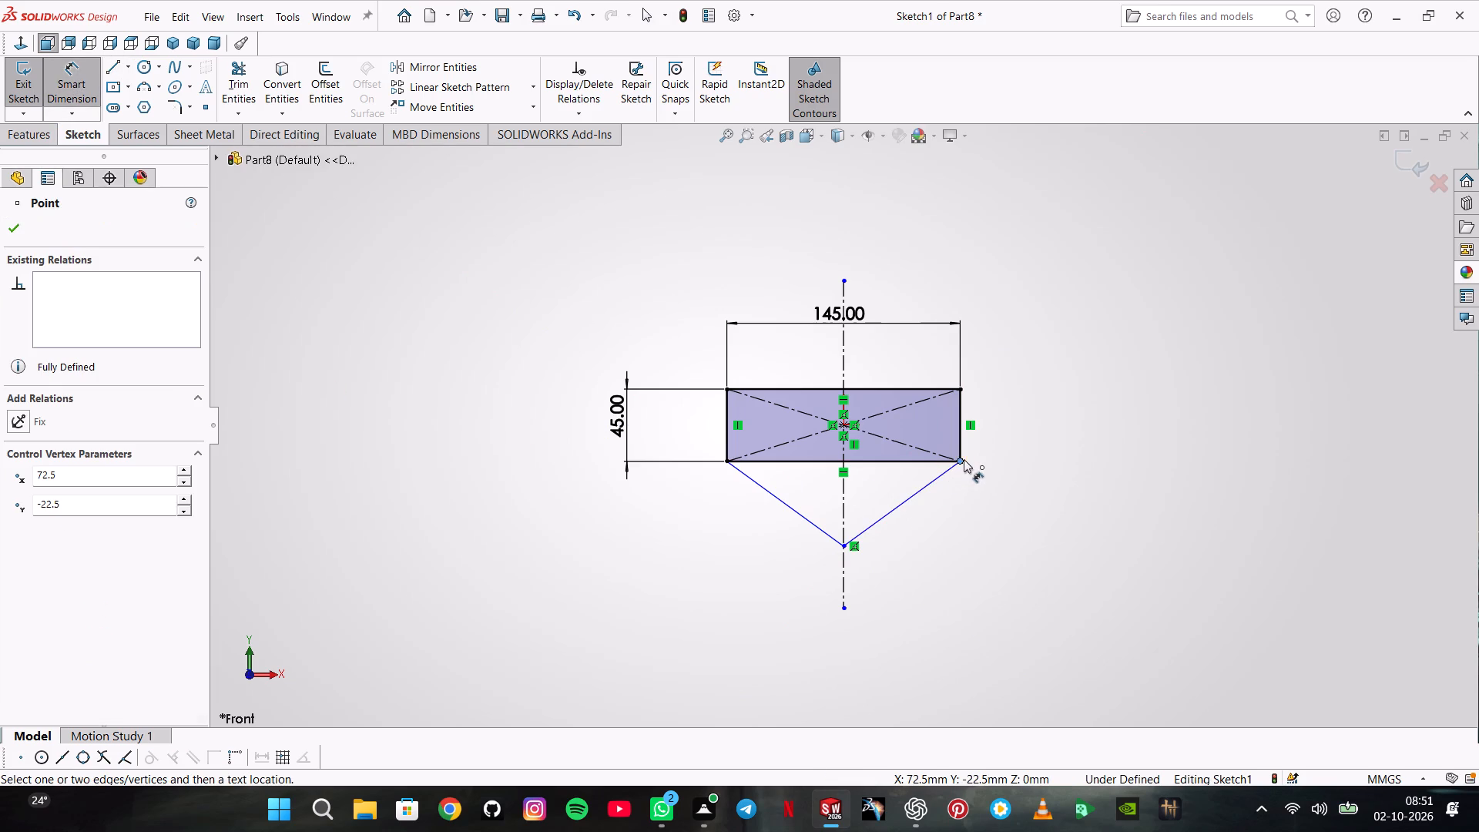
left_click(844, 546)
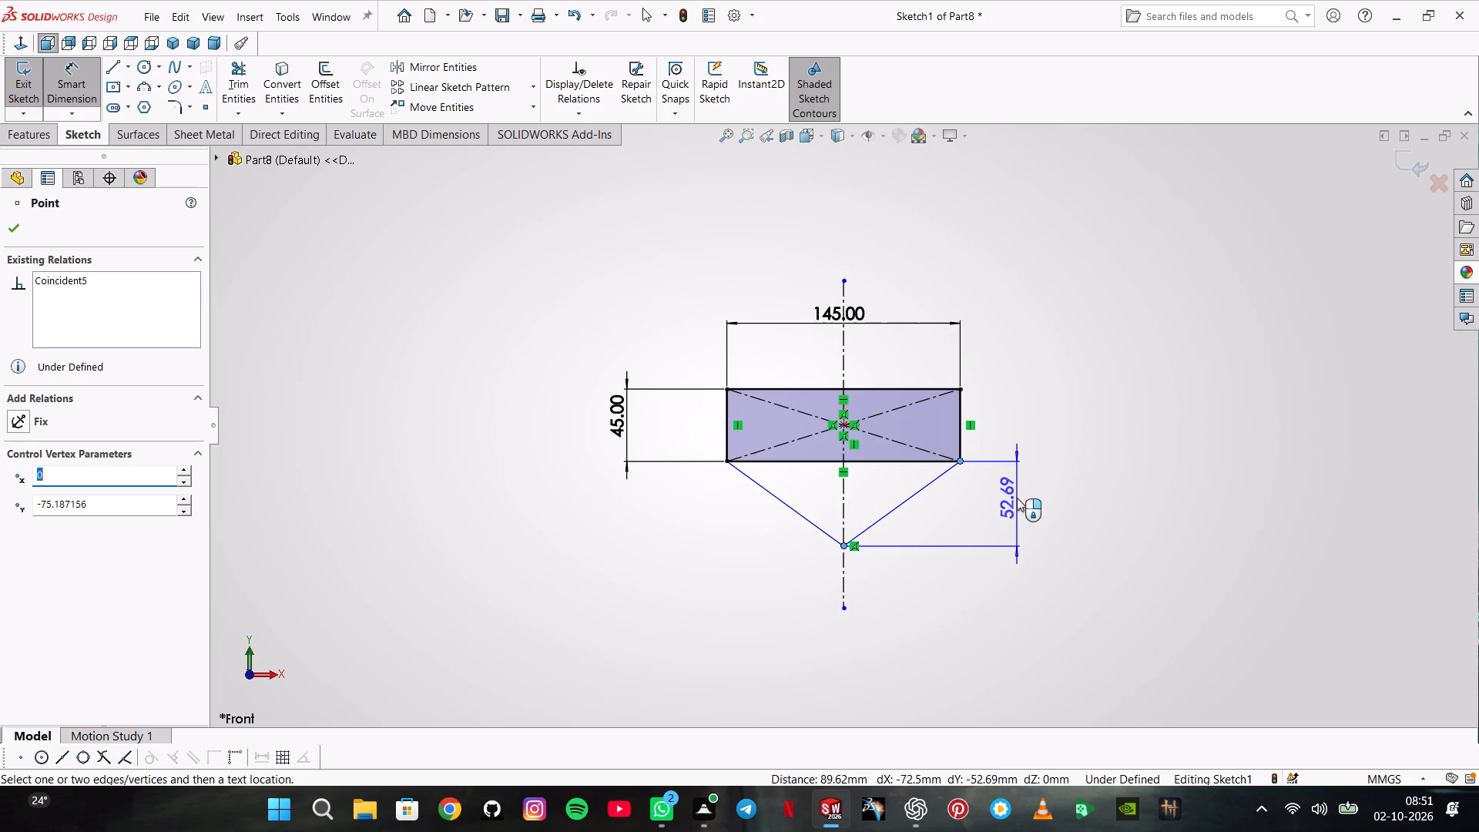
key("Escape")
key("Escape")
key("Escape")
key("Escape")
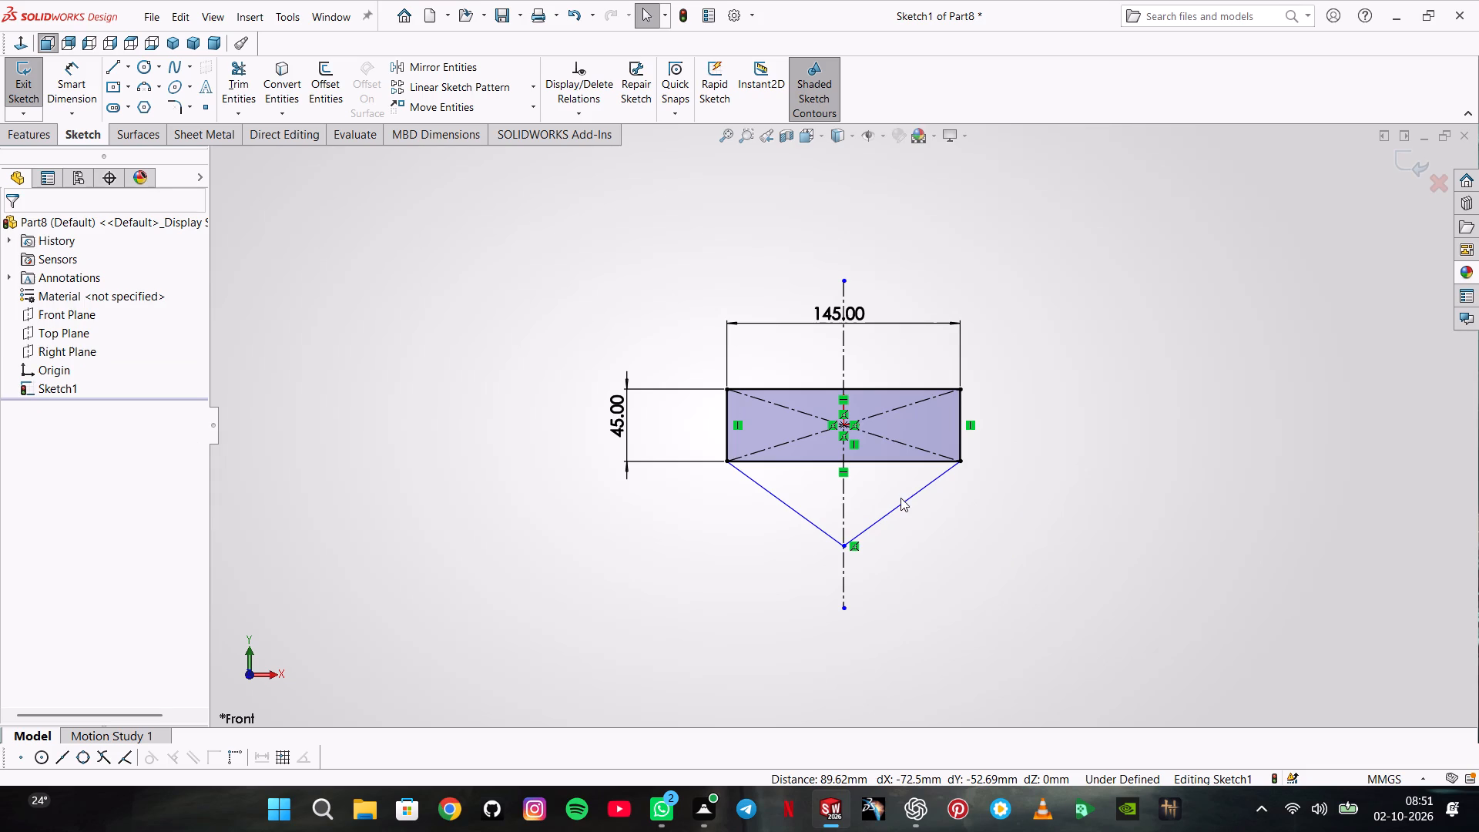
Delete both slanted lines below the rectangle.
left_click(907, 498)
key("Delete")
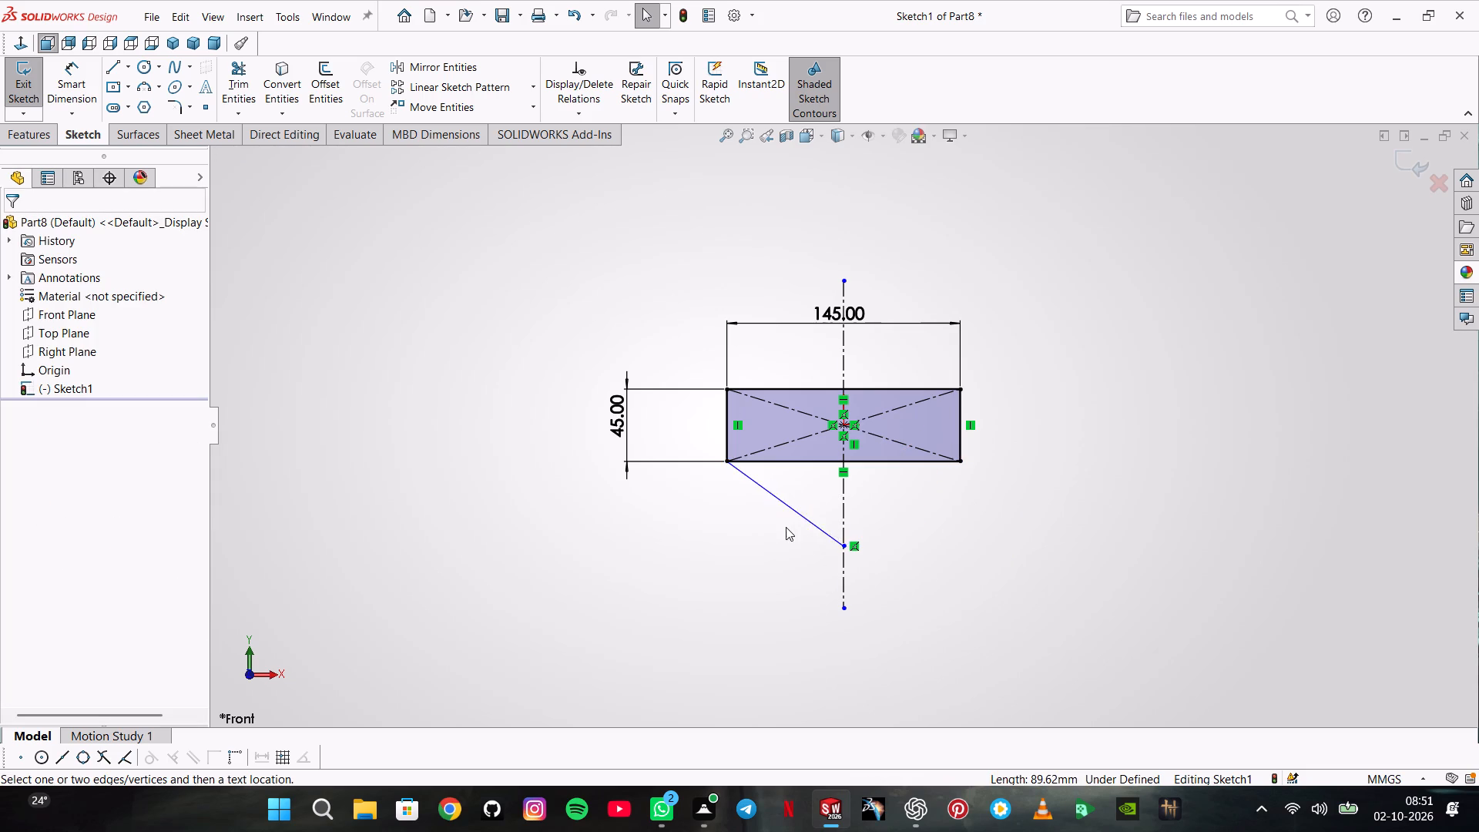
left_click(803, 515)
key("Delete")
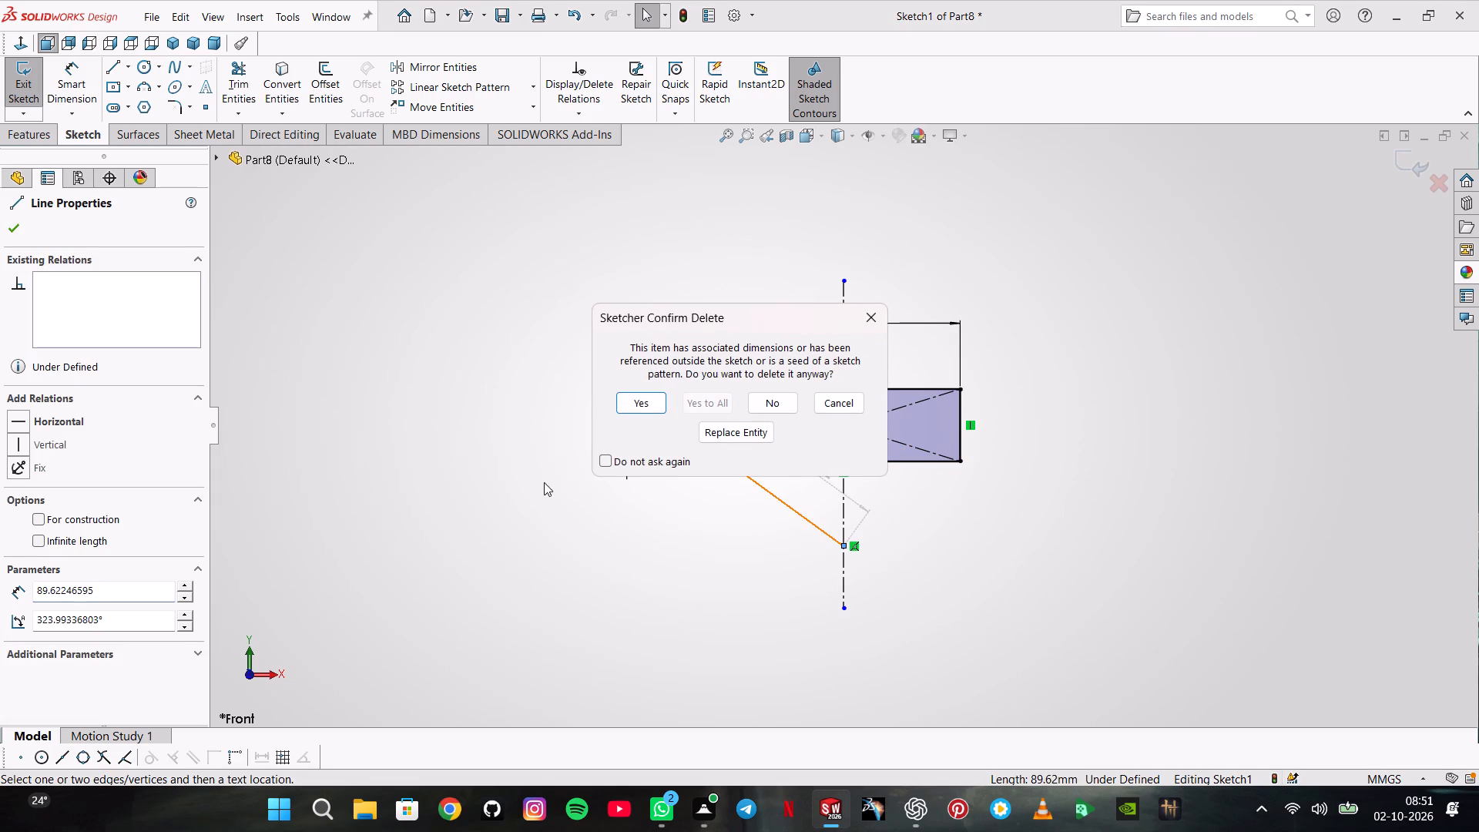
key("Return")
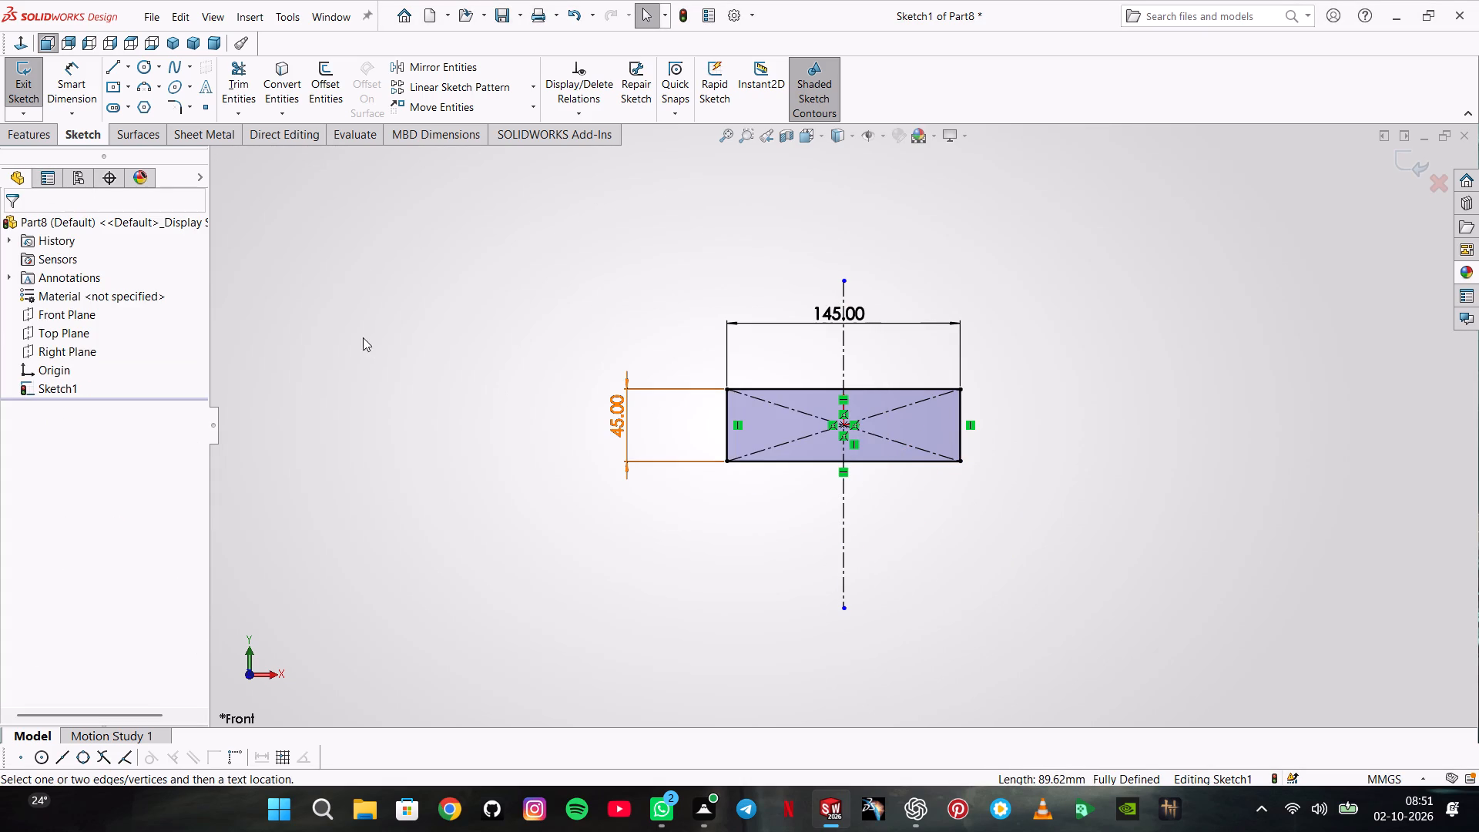
Sketch a circle of about 9.5 mm radius on the centerline below the rectangle and two of about 4.8 and 7.5 mm on its bottom edge.
left_click(143, 69)
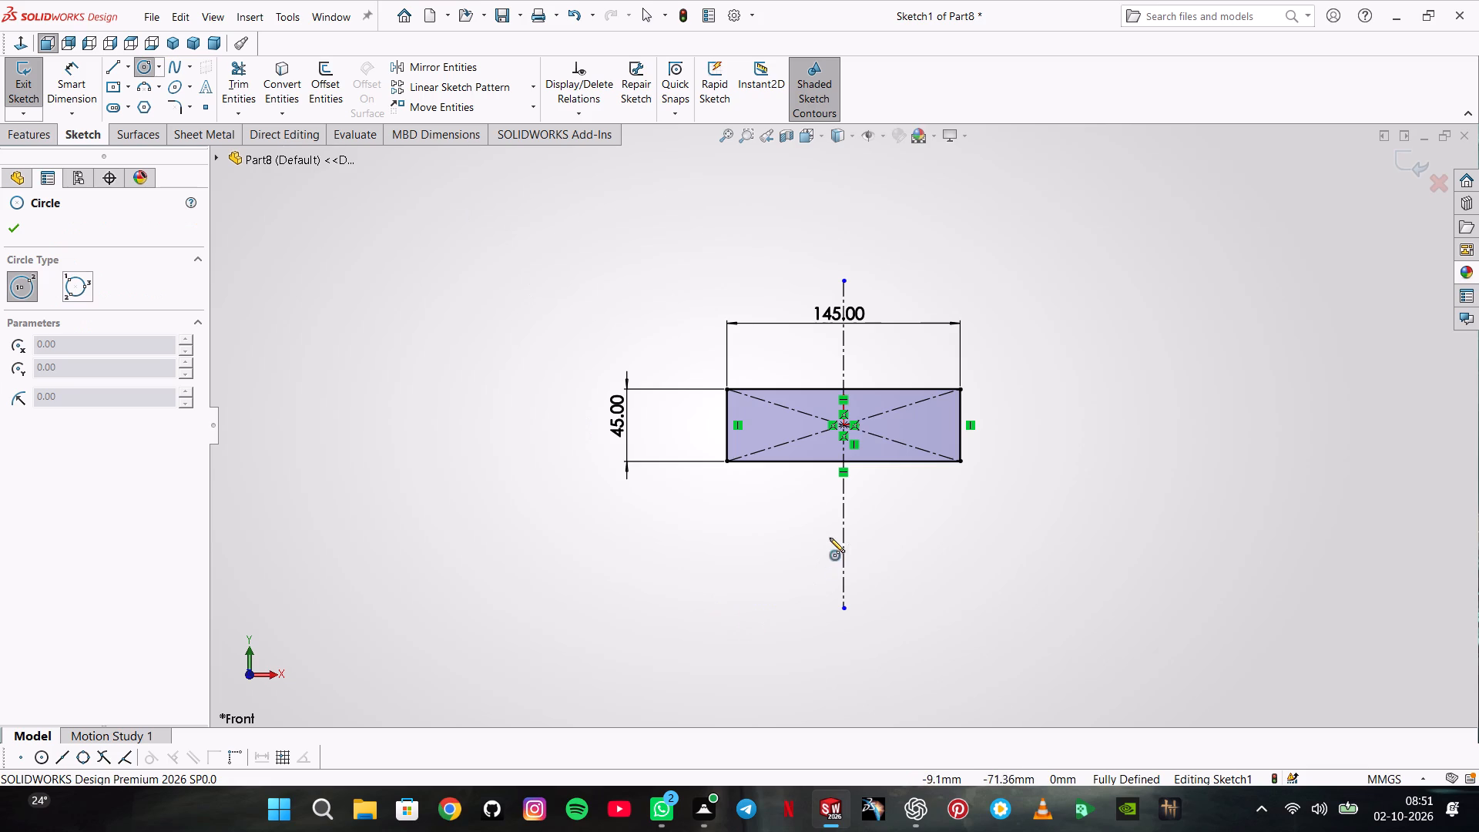
left_click(842, 518)
left_click(854, 507)
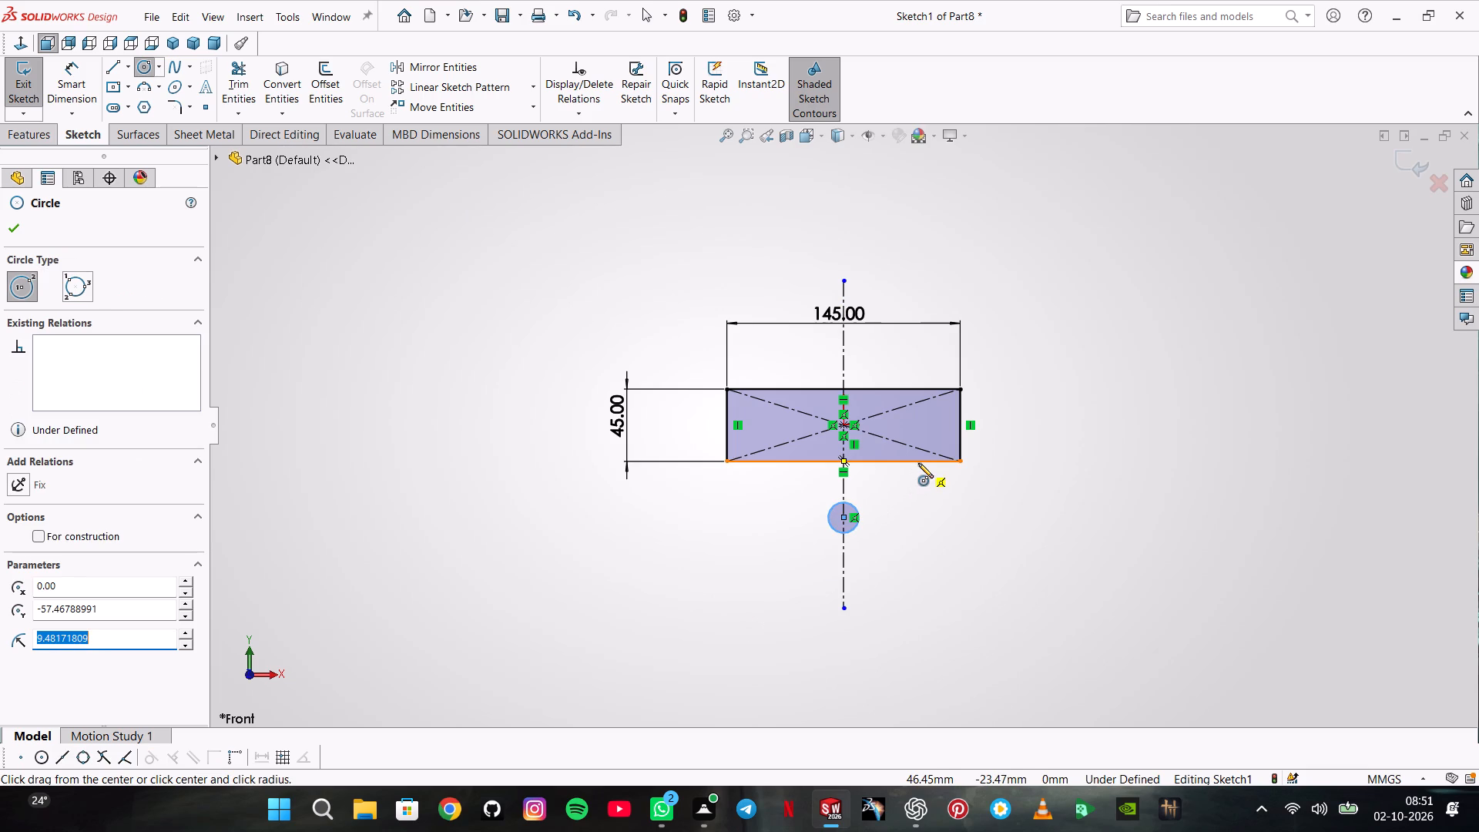
left_click(918, 463)
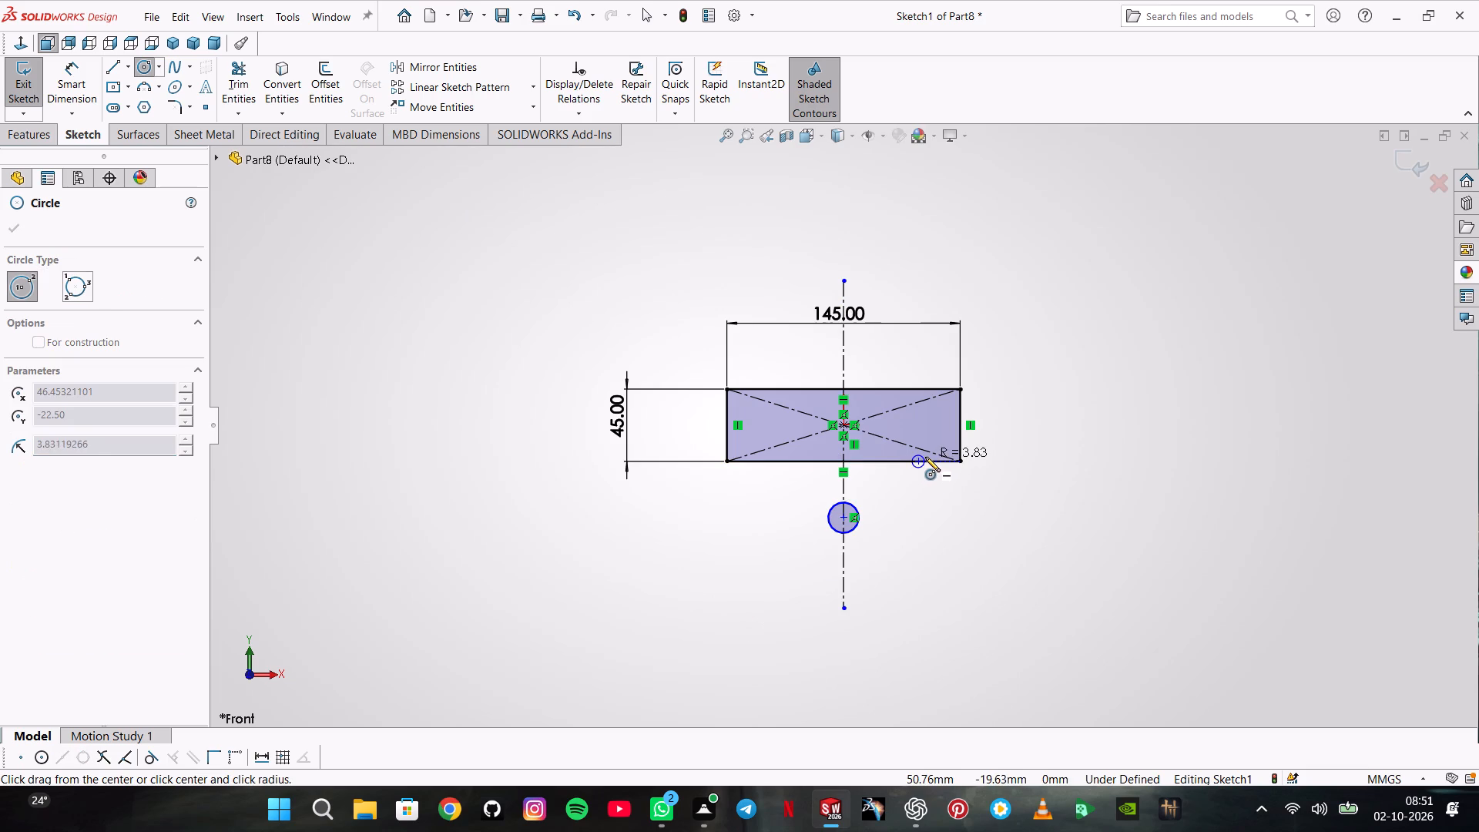
left_click(926, 458)
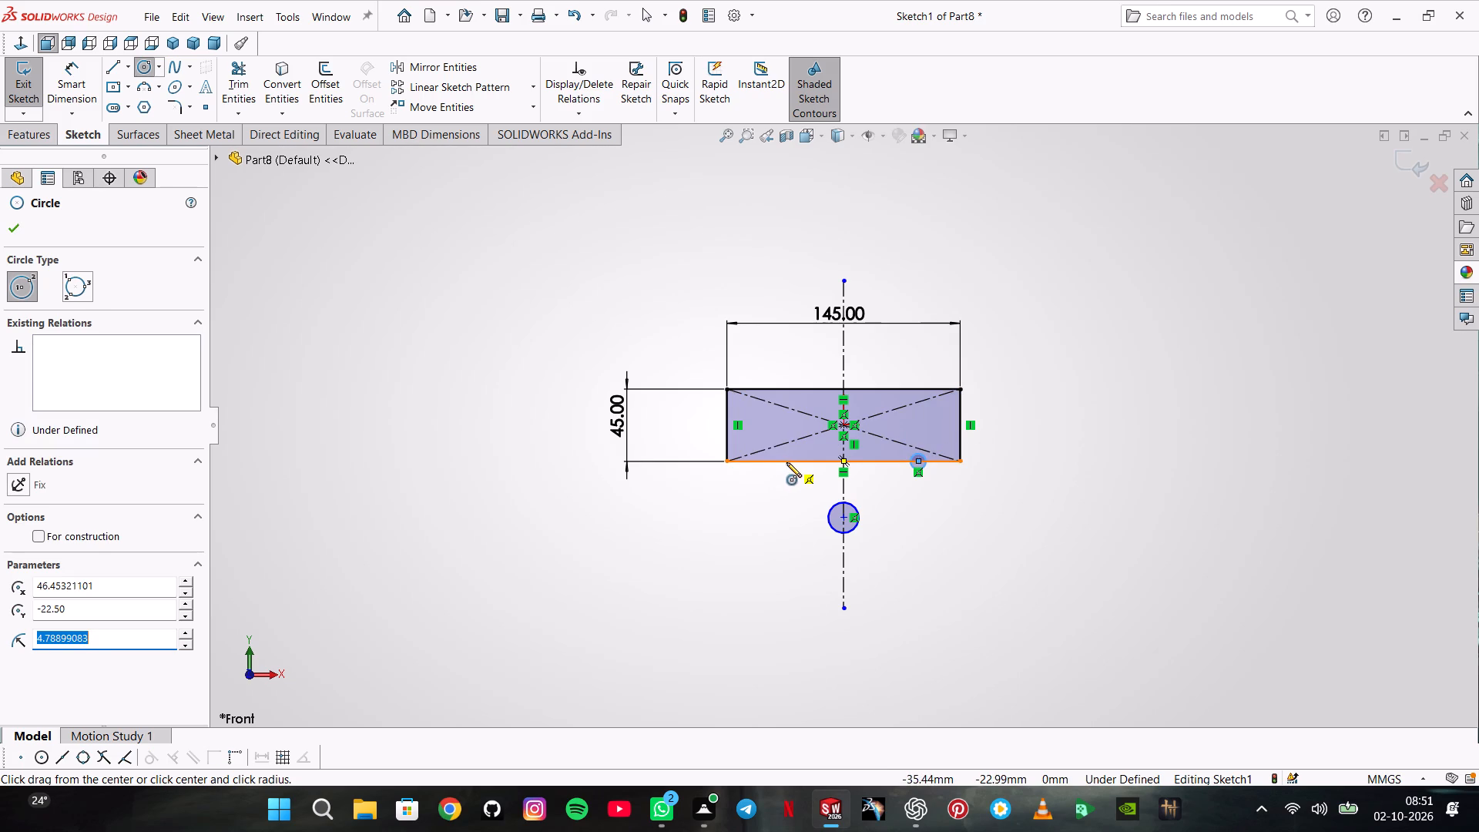
left_click(786, 462)
left_click(797, 456)
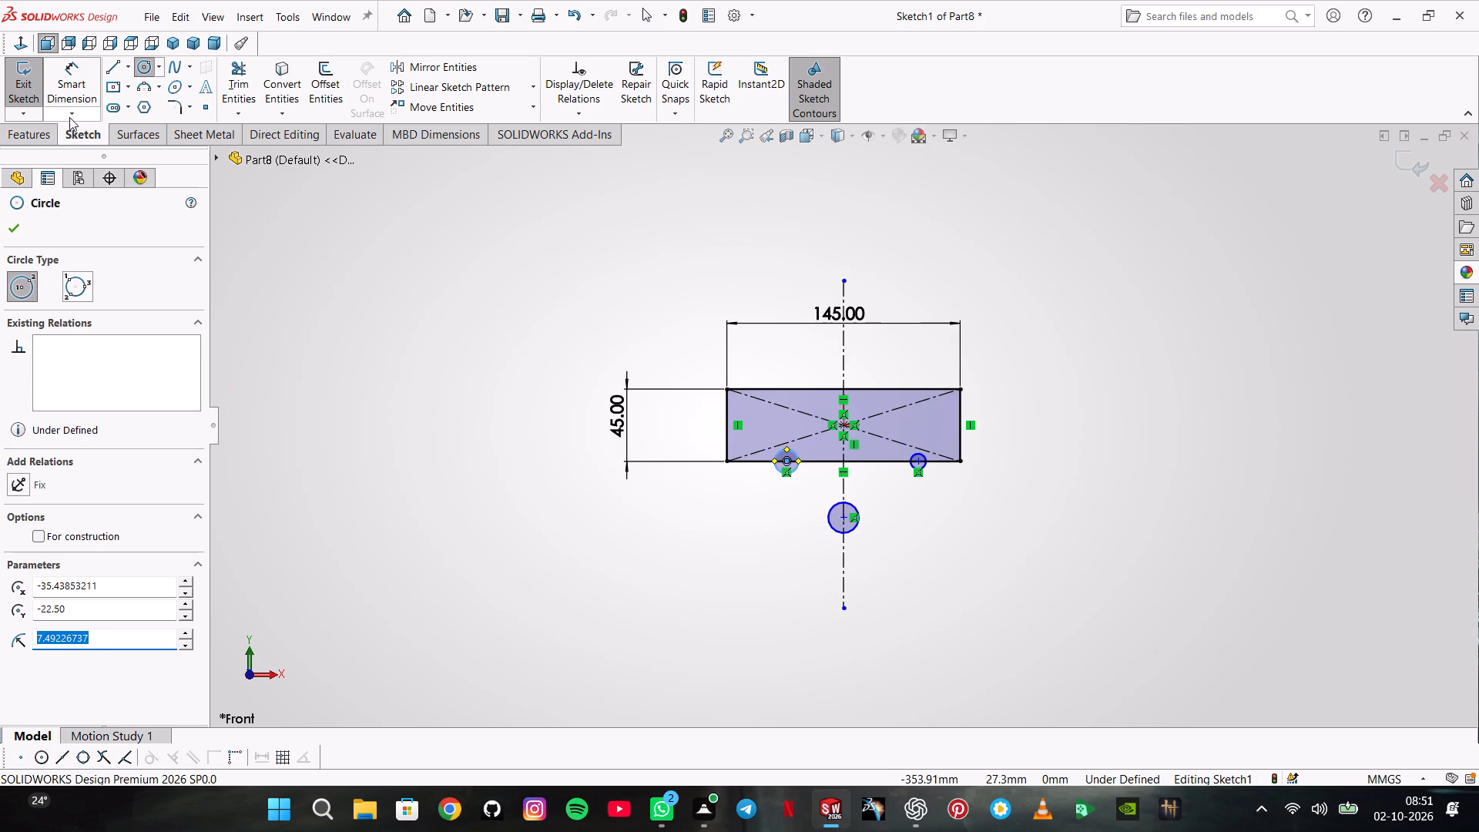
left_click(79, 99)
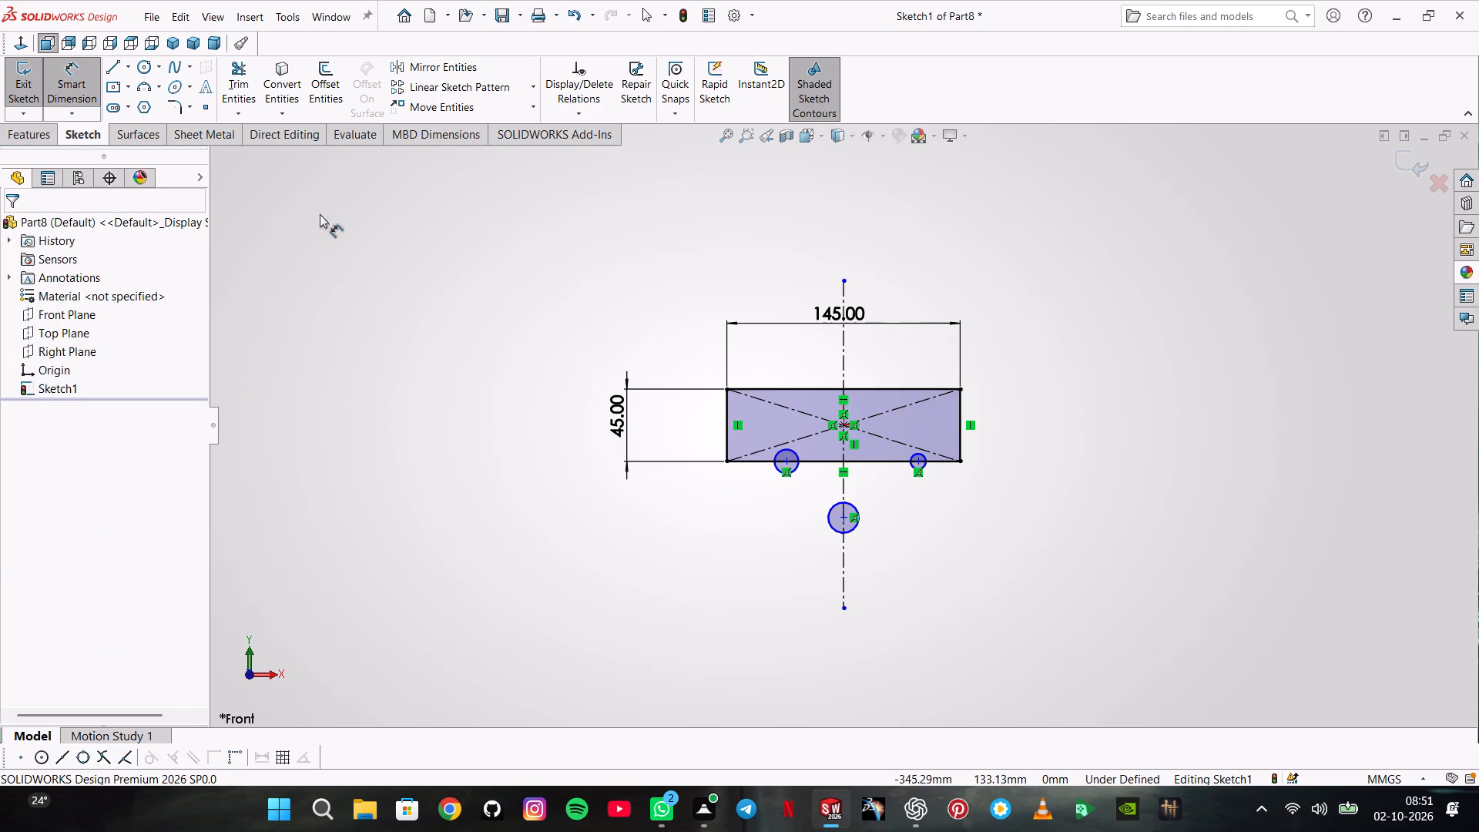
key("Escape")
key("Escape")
Make the three circles equal in size with an Equal relation.
left_click(792, 455)
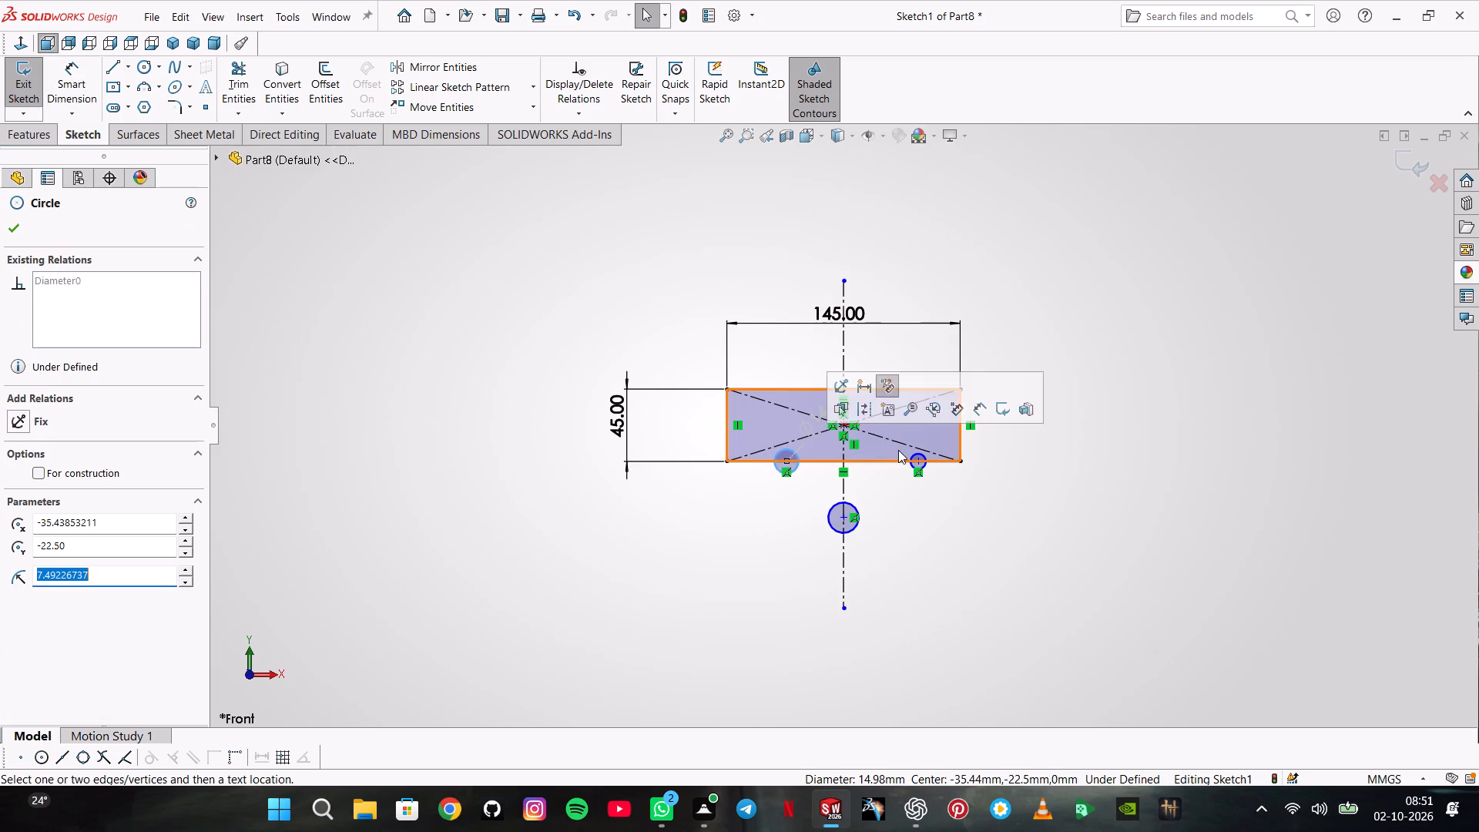
left_click(917, 451, "ctrl")
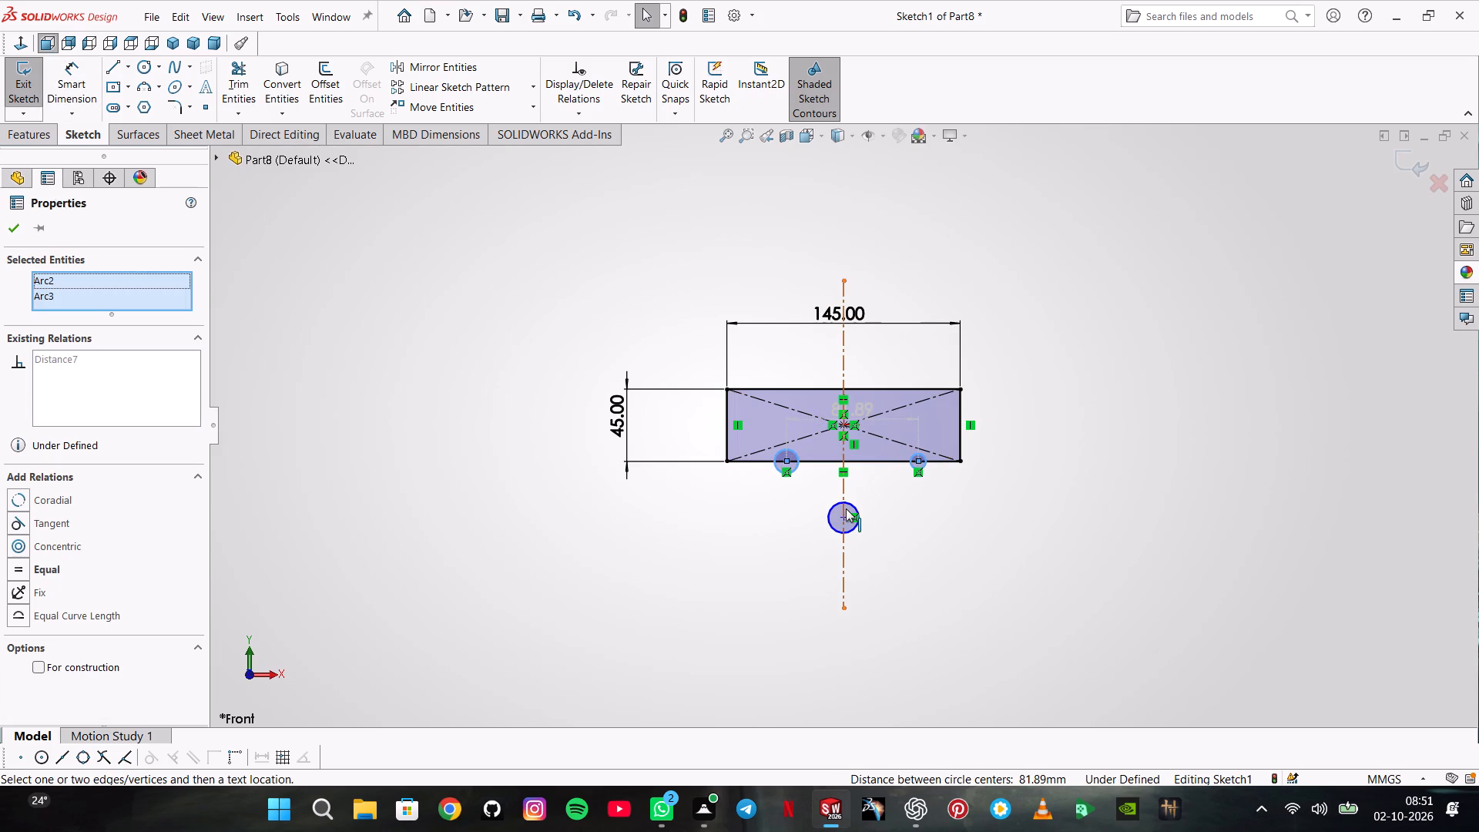
left_click(850, 507, "ctrl")
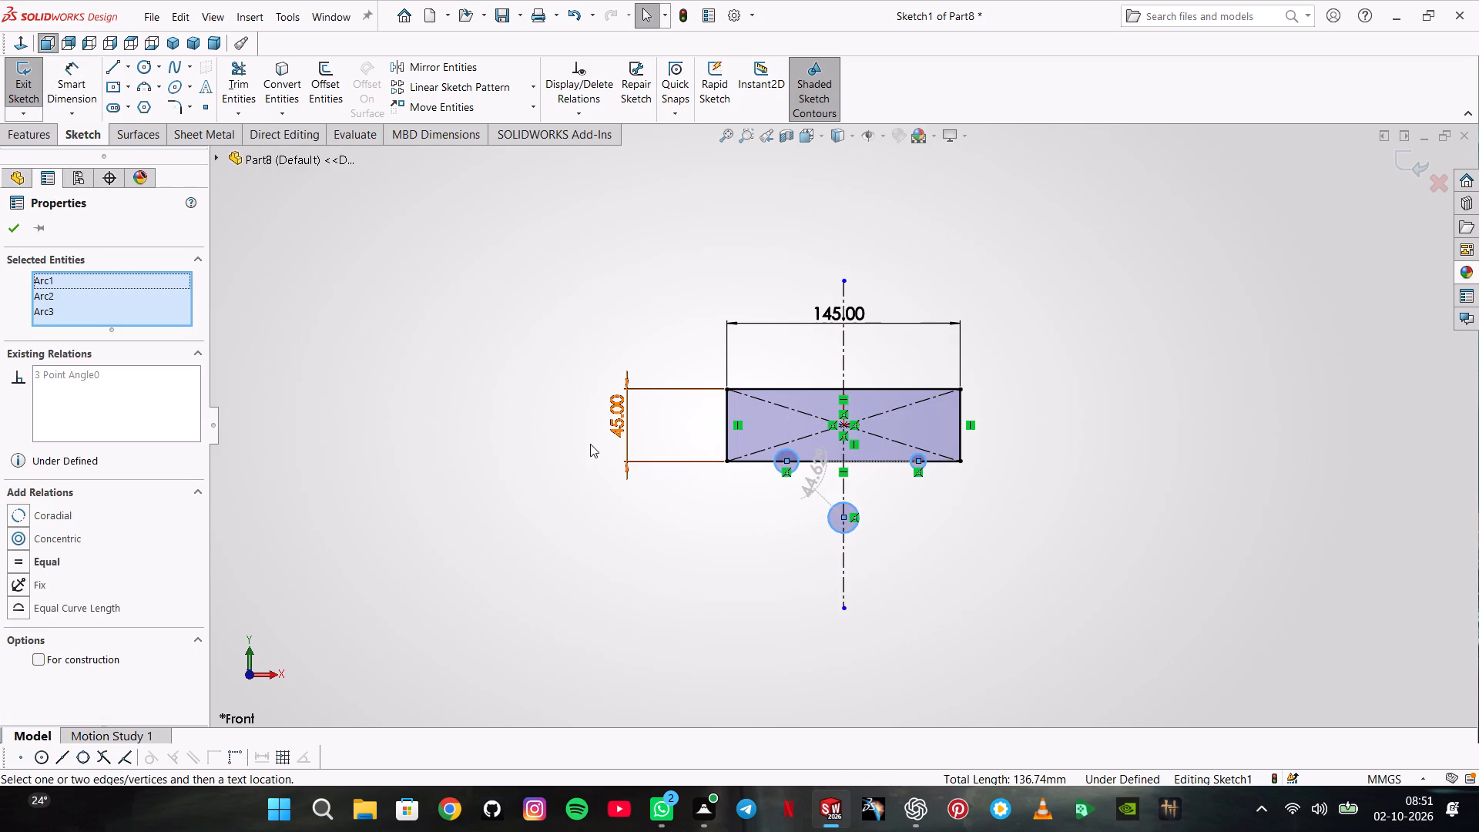
right_click(543, 425)
left_click(609, 377)
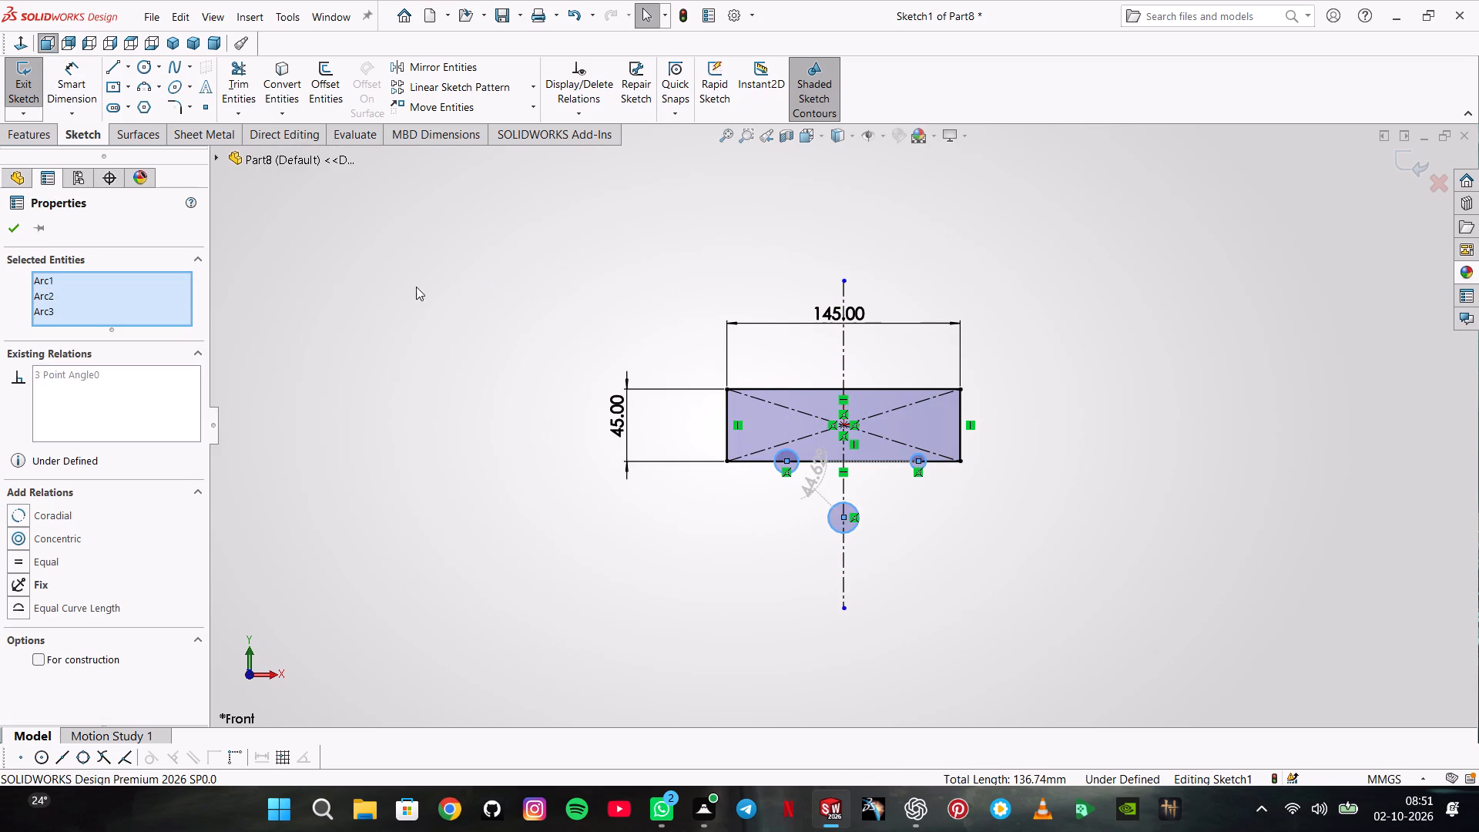
Dimension the diameter of the circle on the centerline below the rectangle as 15 mm.
left_click(72, 88)
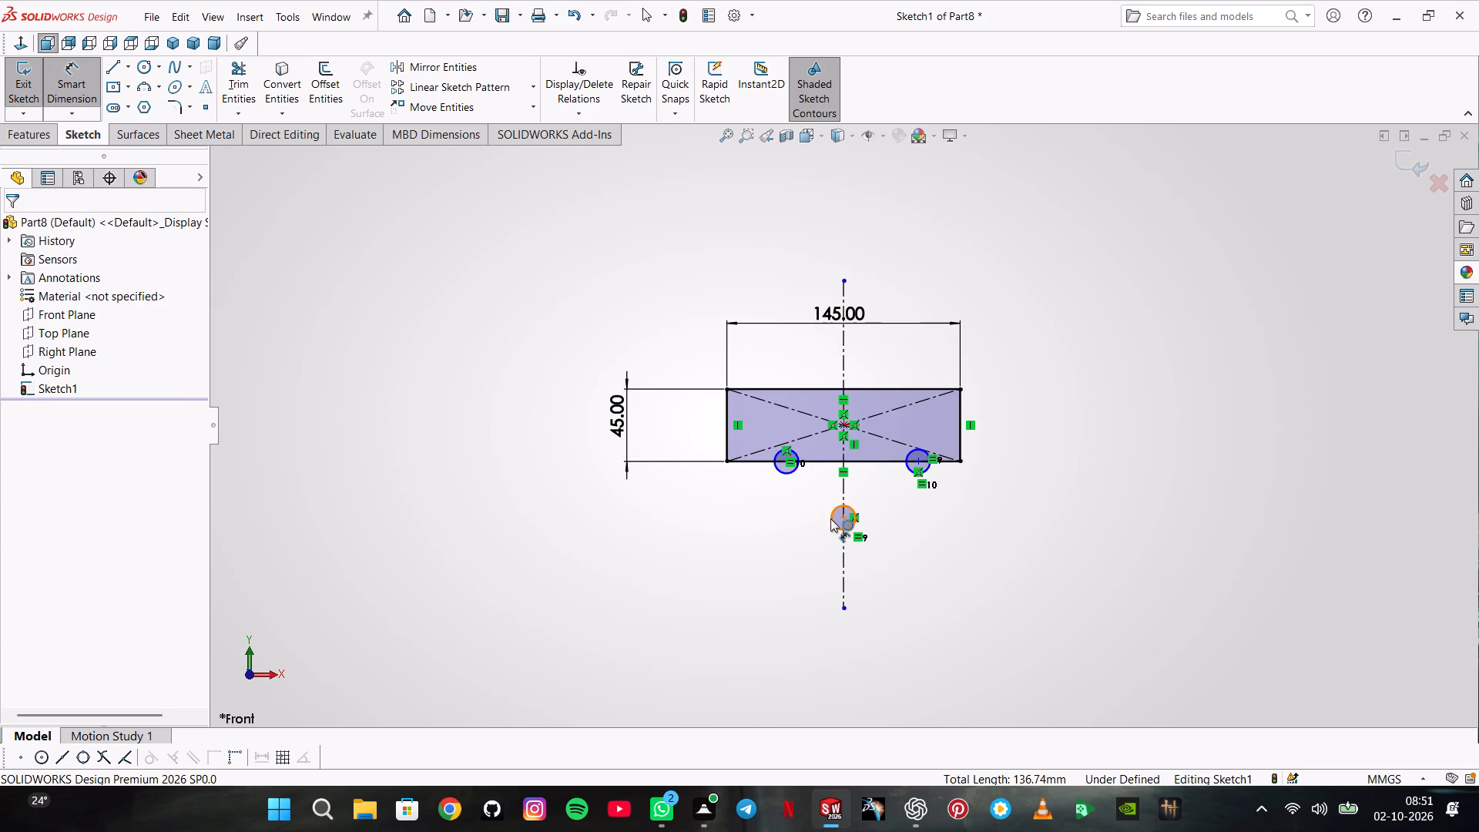
left_click(830, 518)
left_click(799, 526)
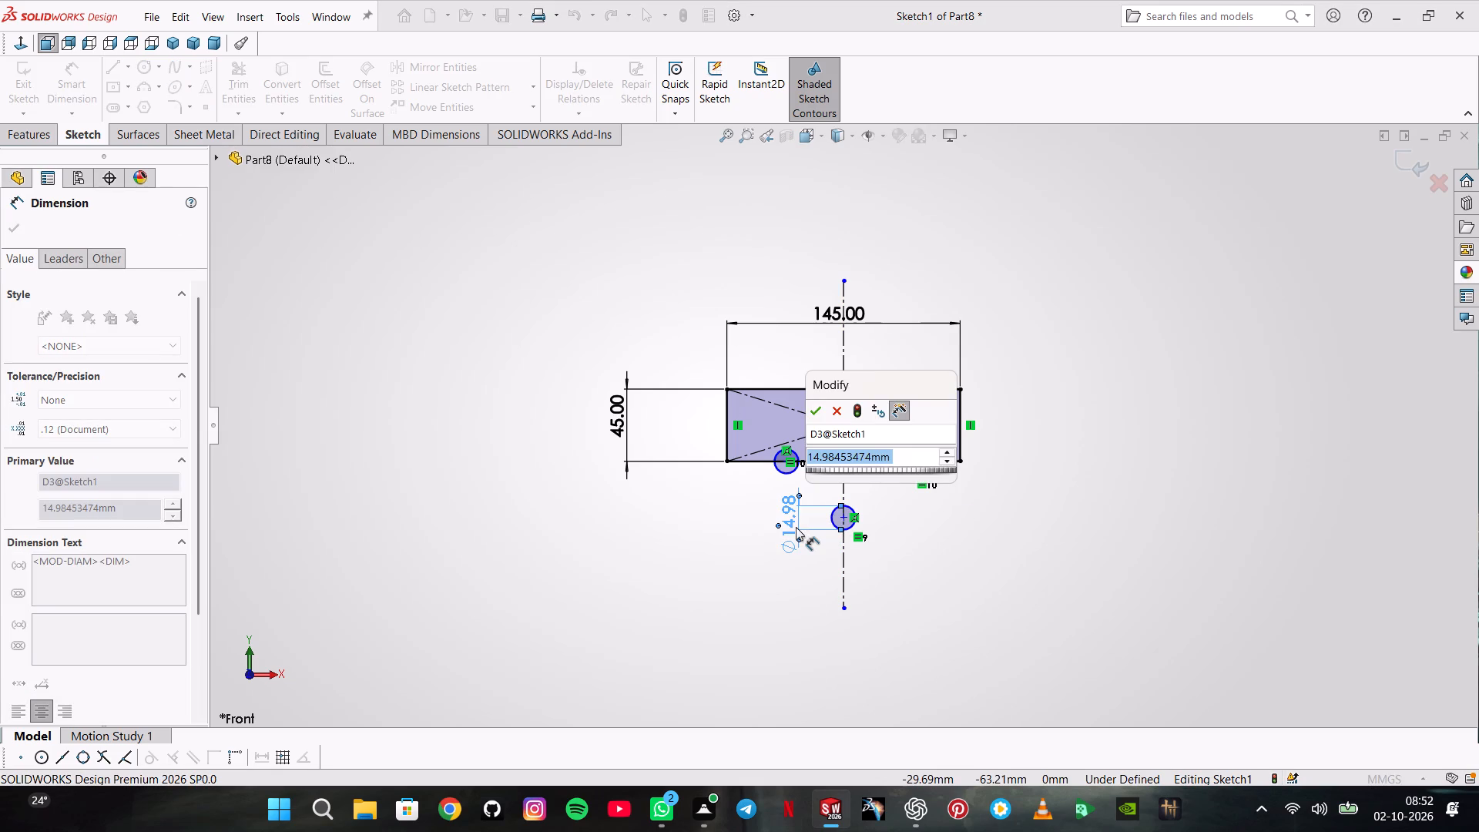
key("1")
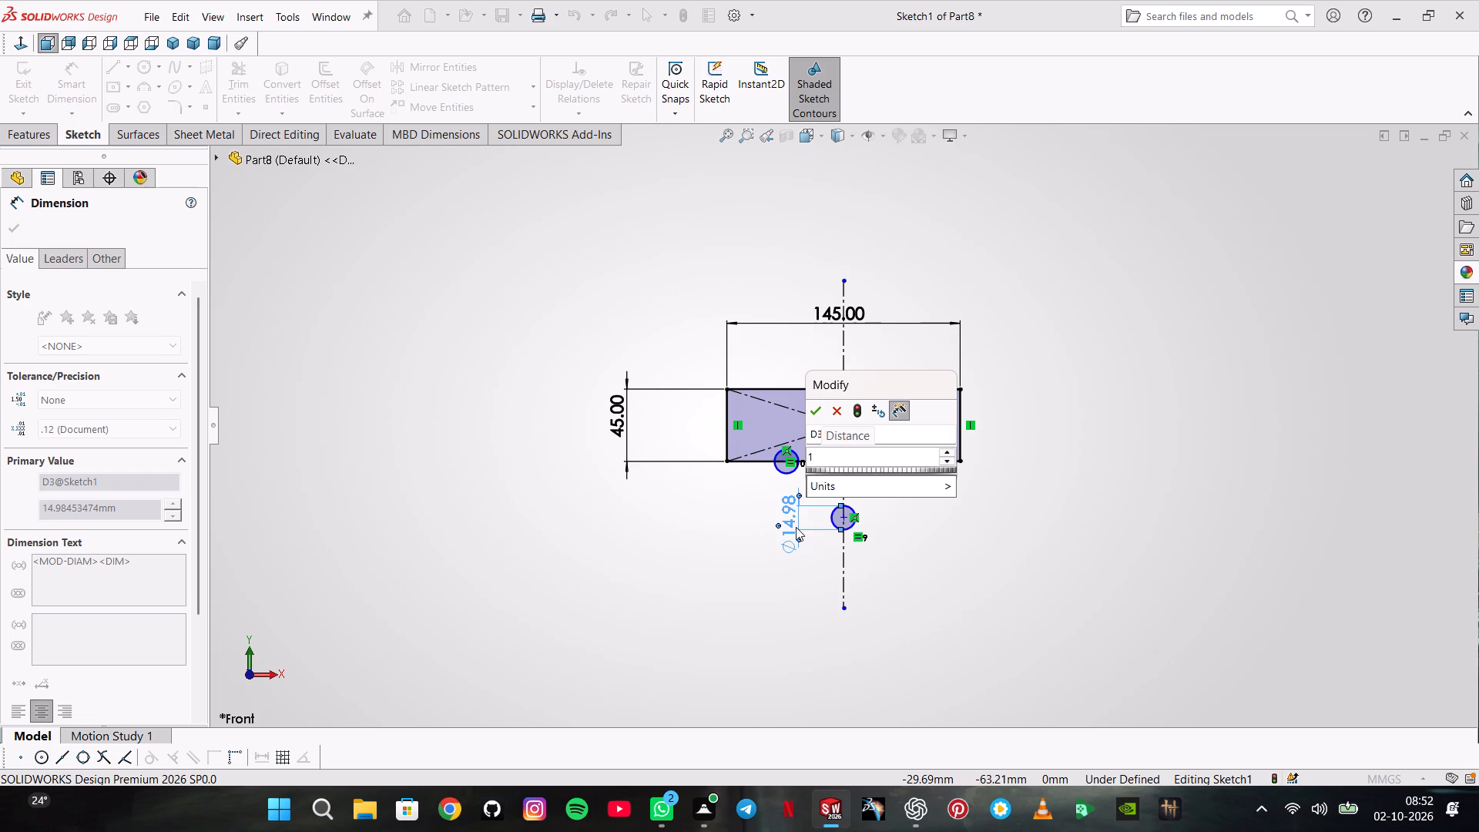
key("5")
key("Return")
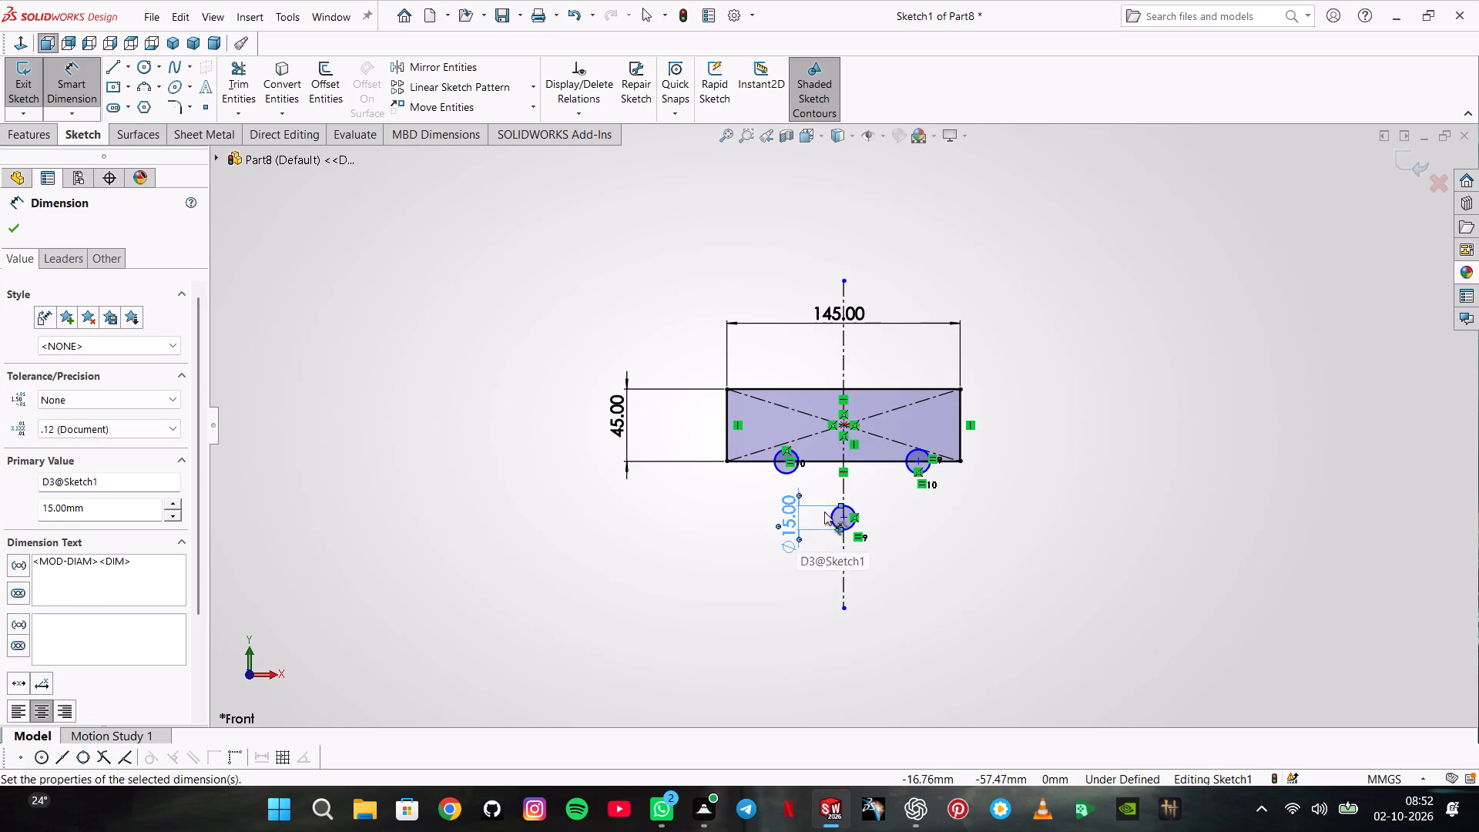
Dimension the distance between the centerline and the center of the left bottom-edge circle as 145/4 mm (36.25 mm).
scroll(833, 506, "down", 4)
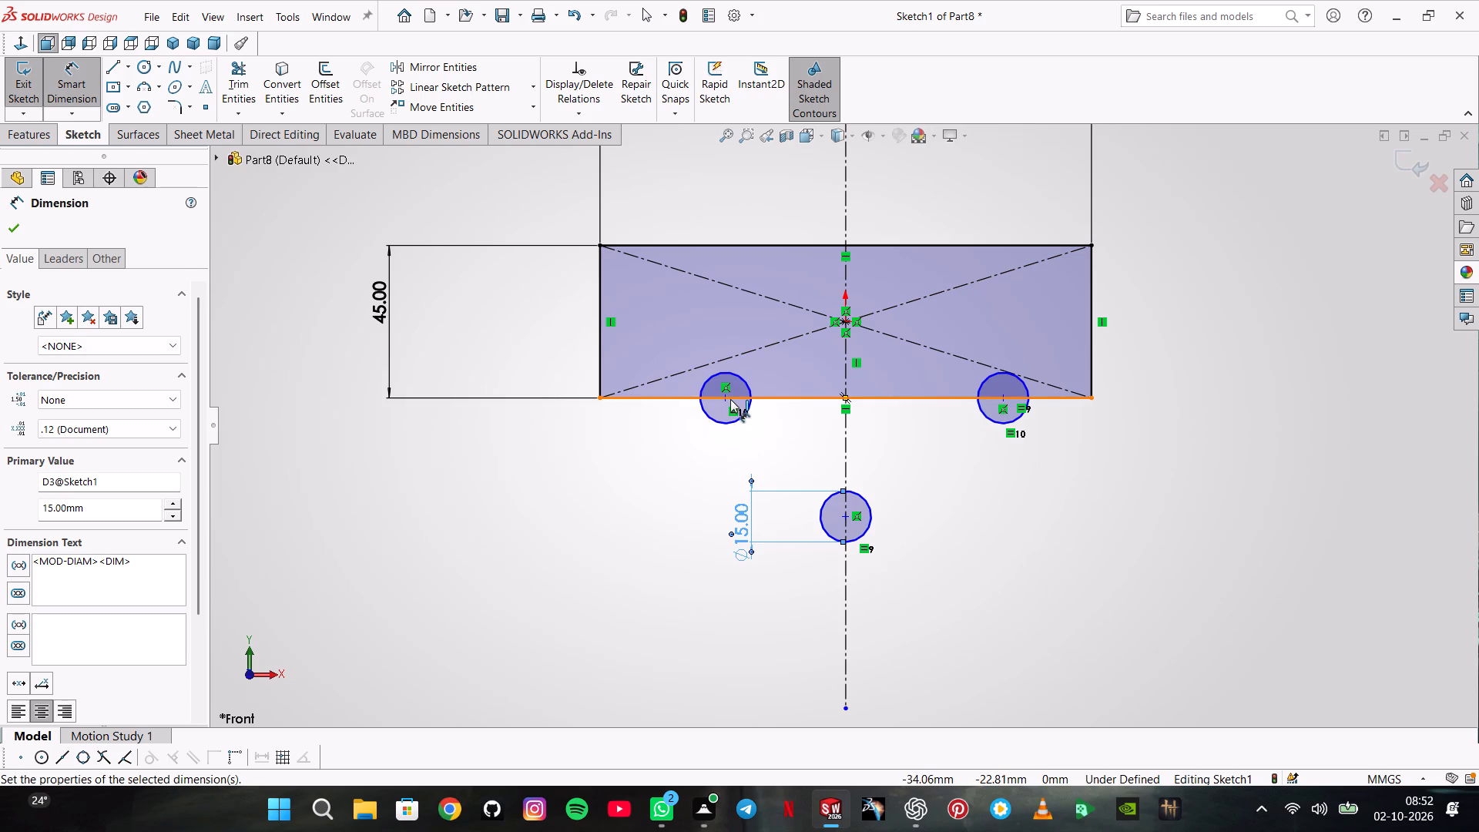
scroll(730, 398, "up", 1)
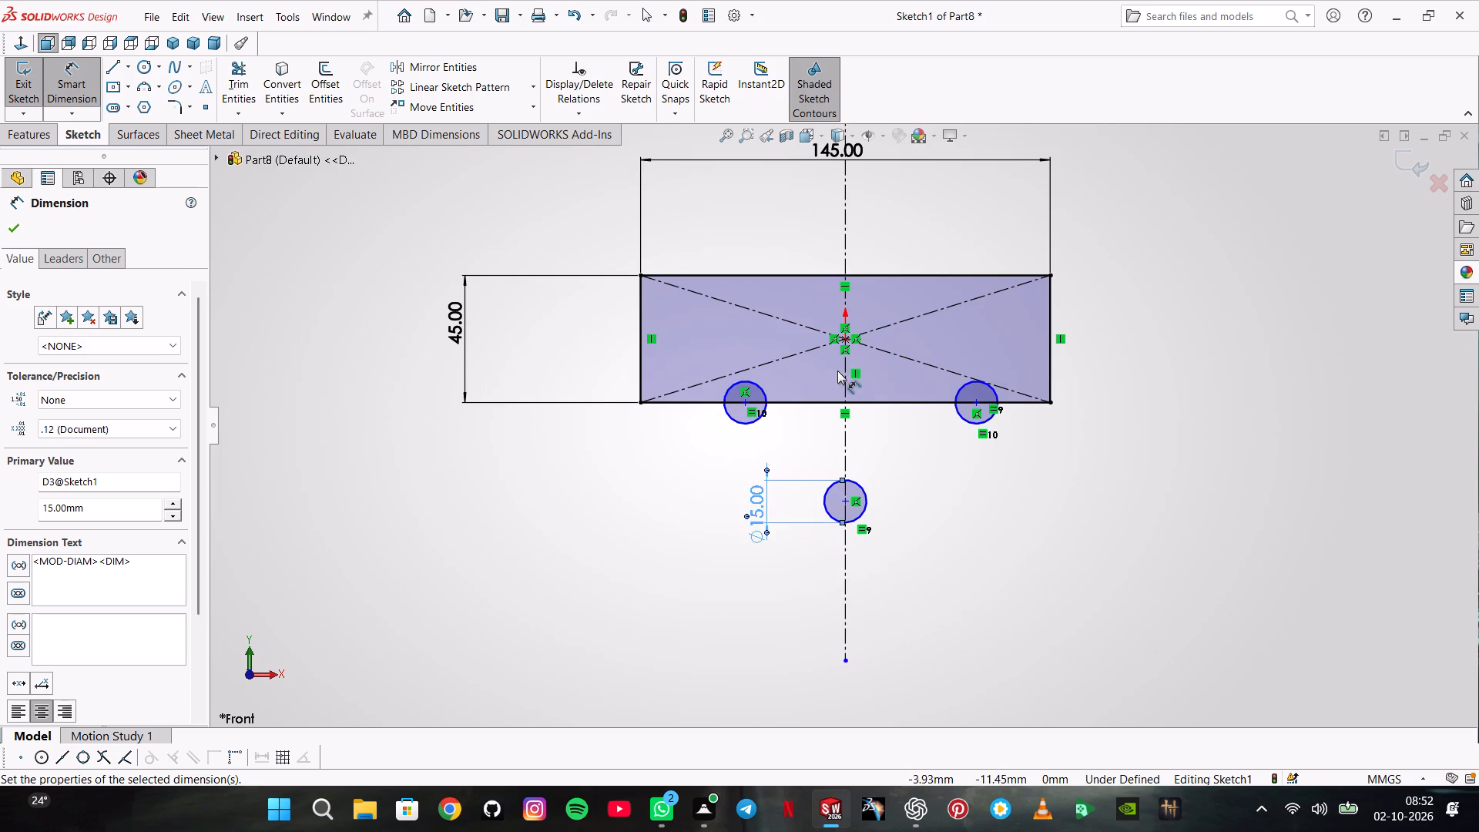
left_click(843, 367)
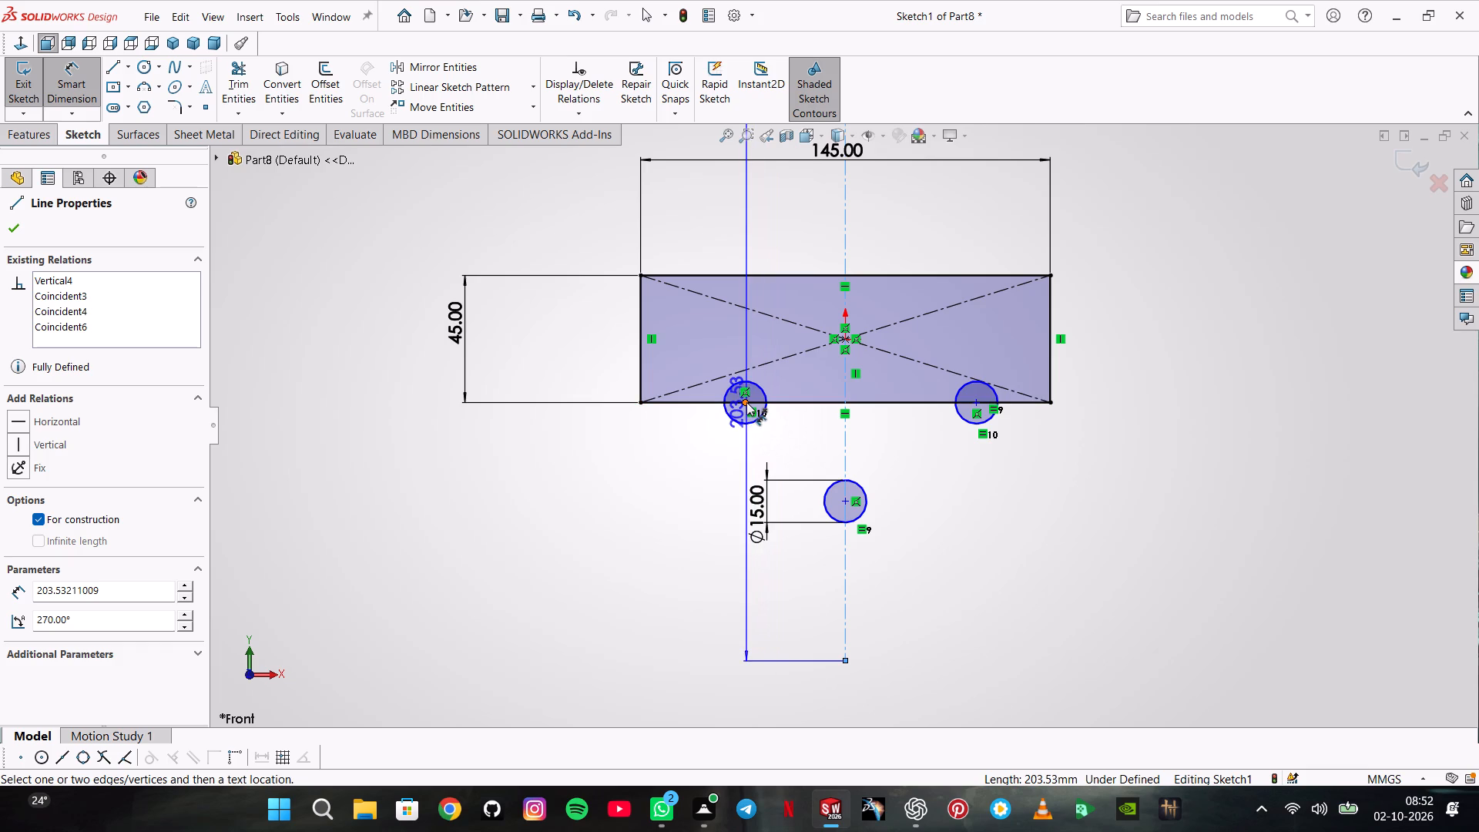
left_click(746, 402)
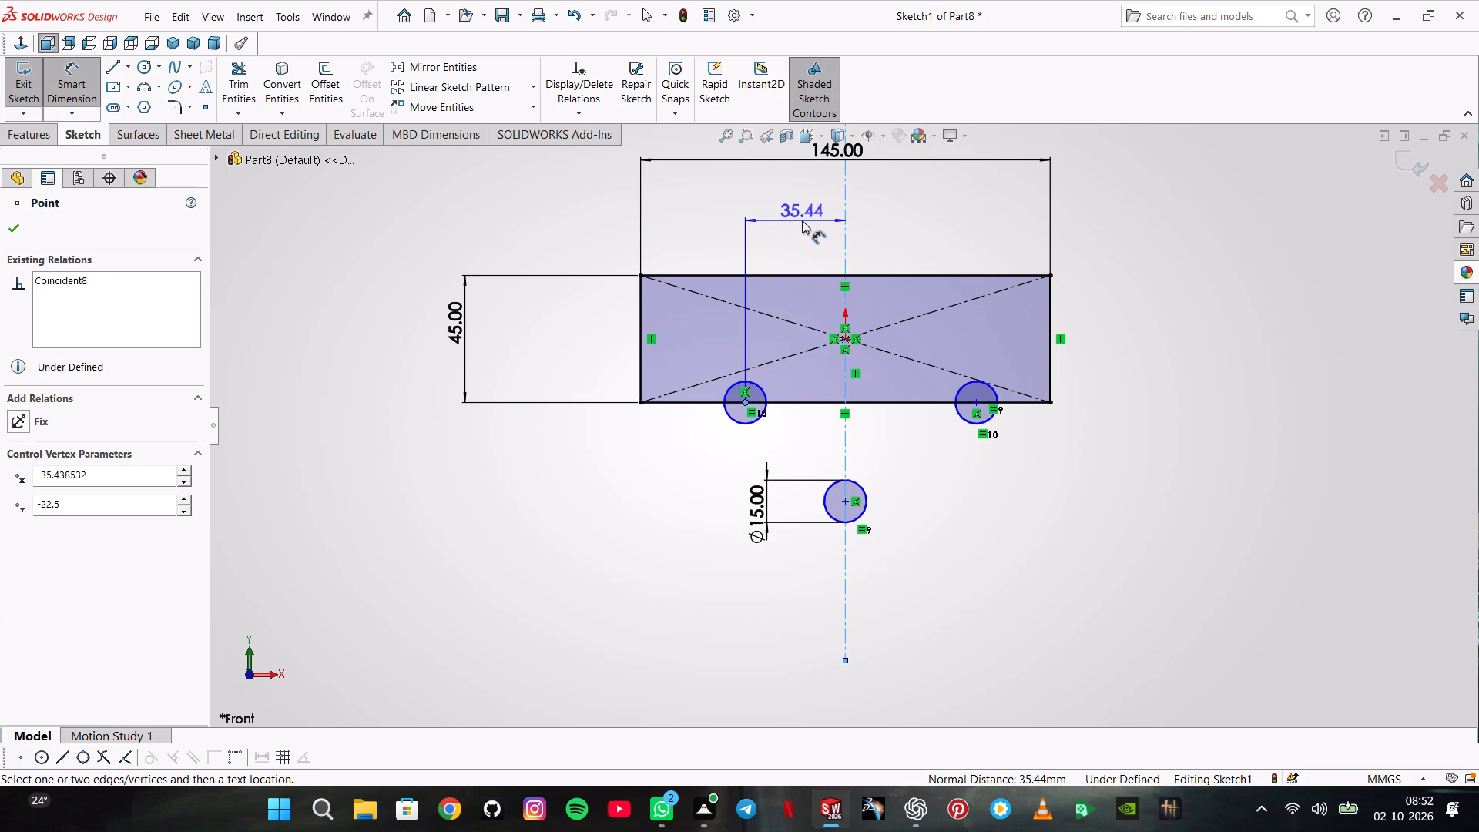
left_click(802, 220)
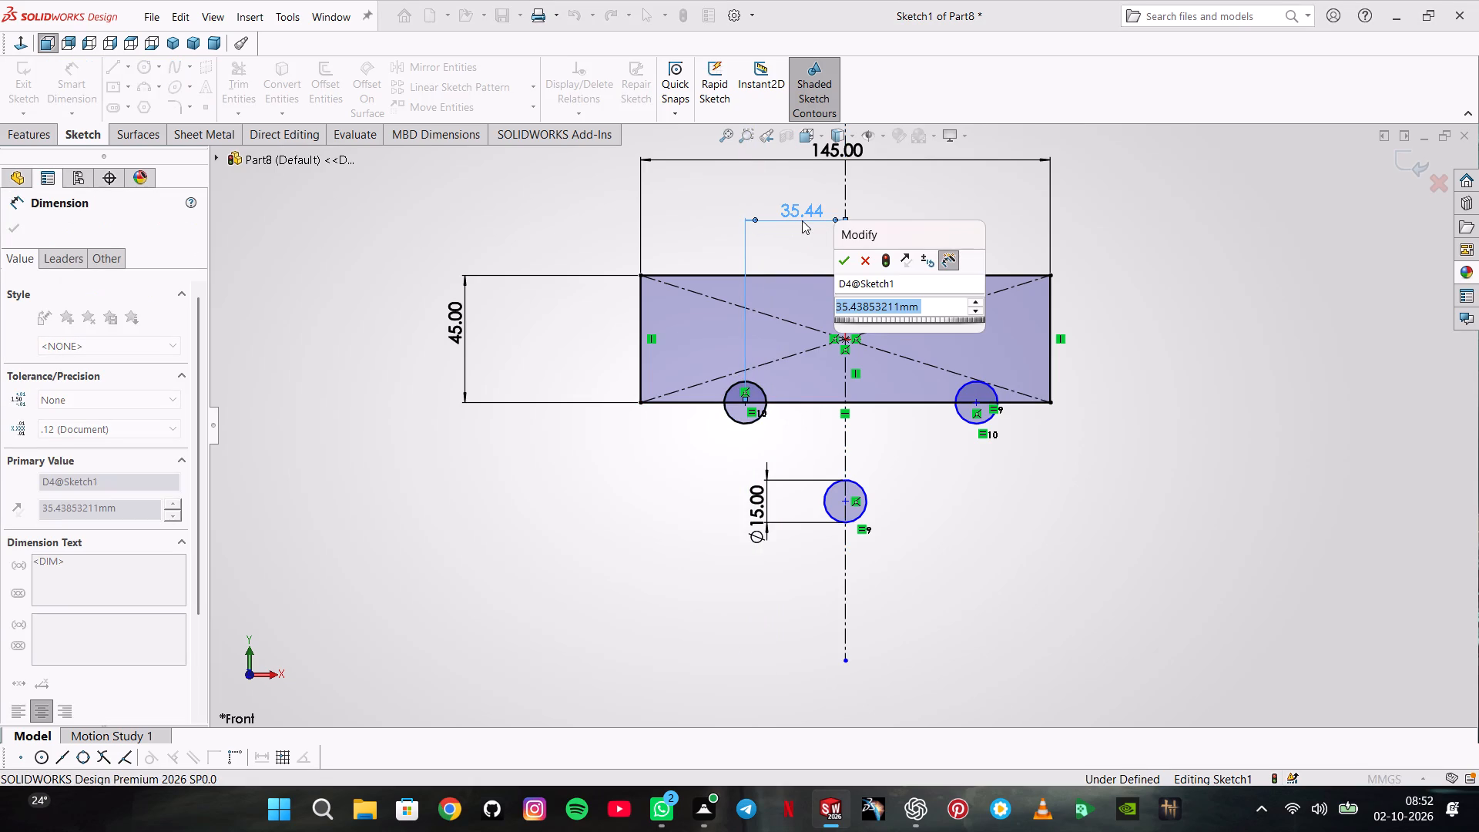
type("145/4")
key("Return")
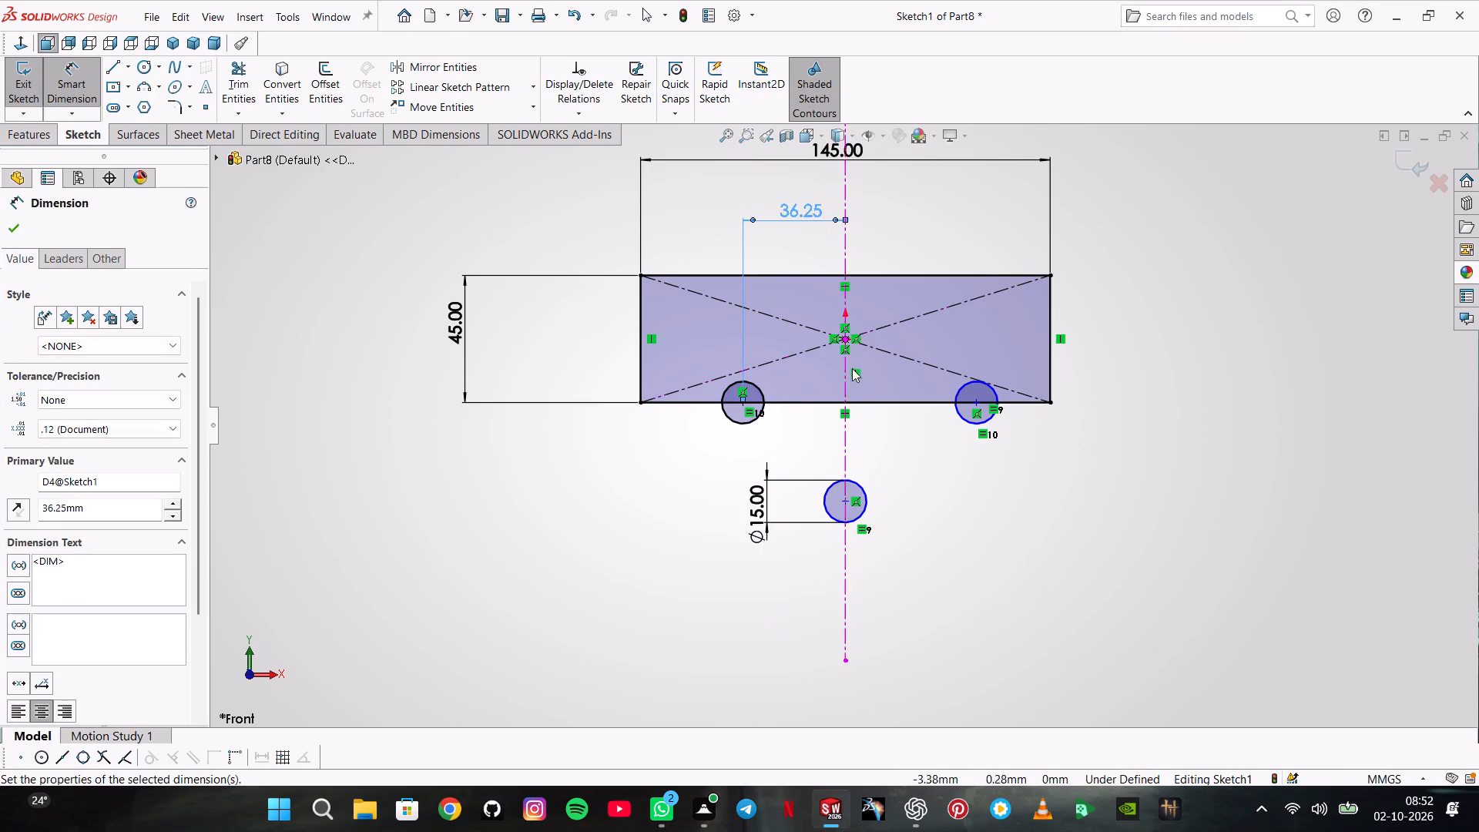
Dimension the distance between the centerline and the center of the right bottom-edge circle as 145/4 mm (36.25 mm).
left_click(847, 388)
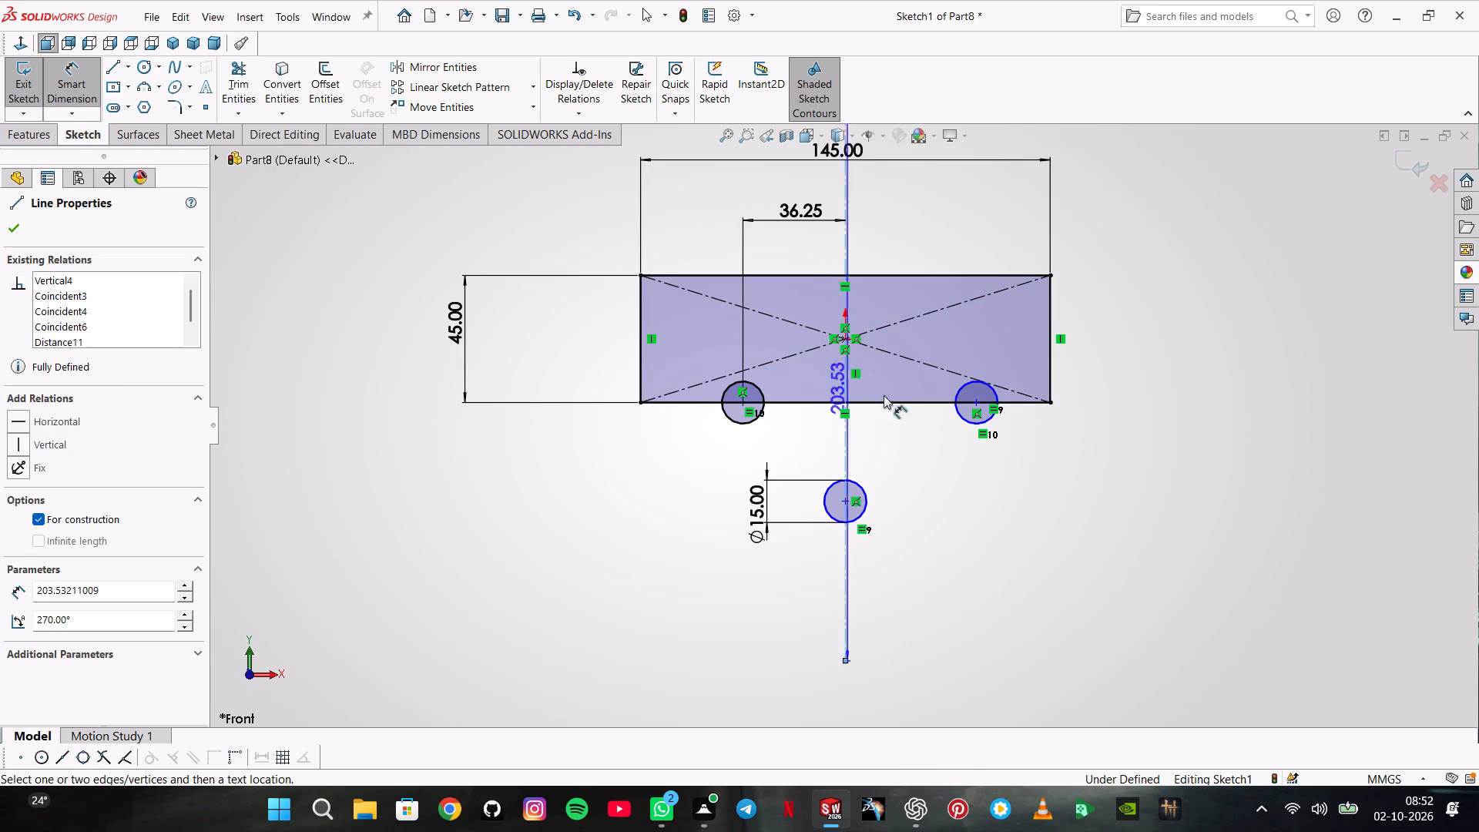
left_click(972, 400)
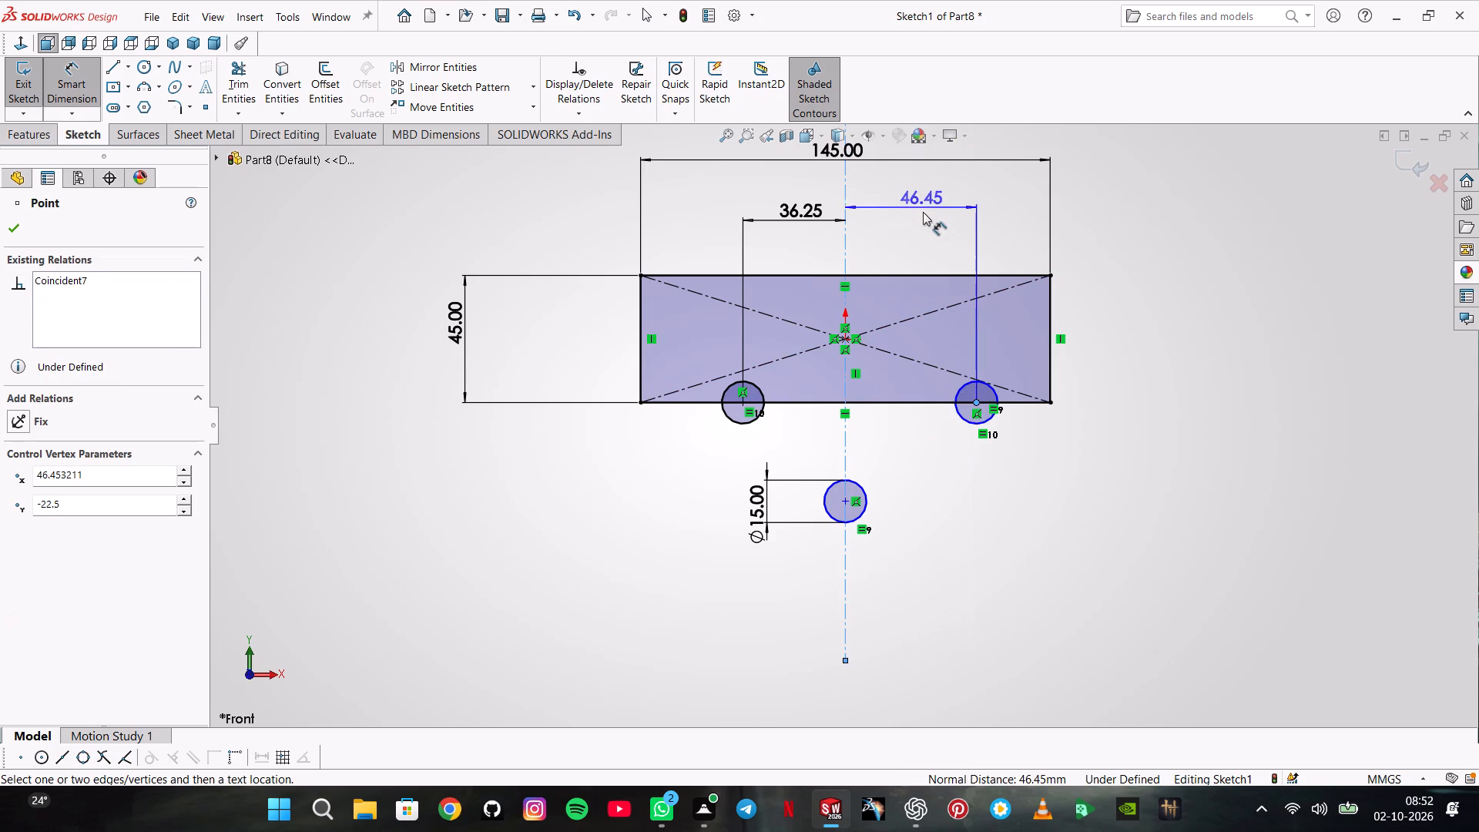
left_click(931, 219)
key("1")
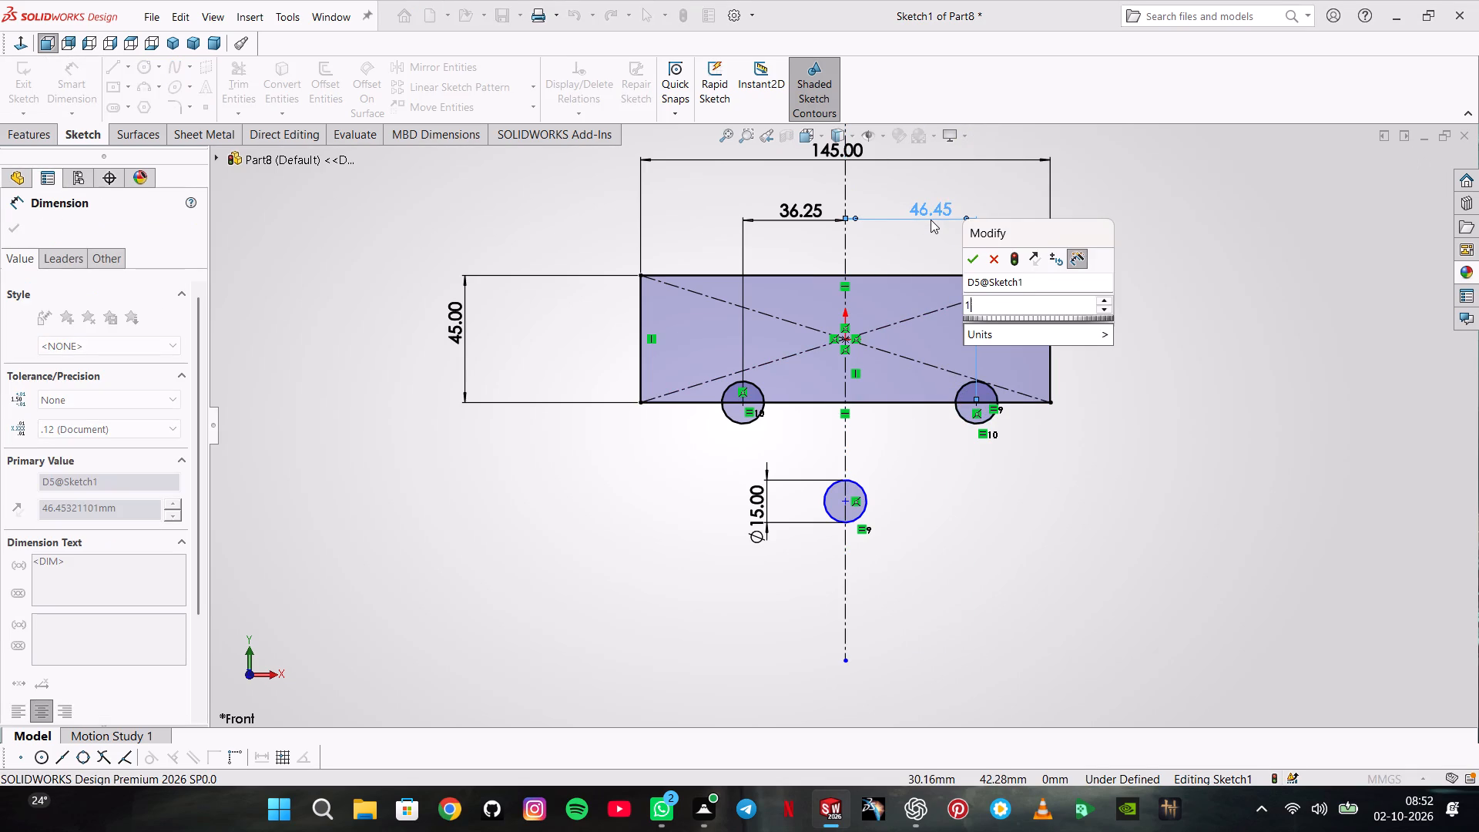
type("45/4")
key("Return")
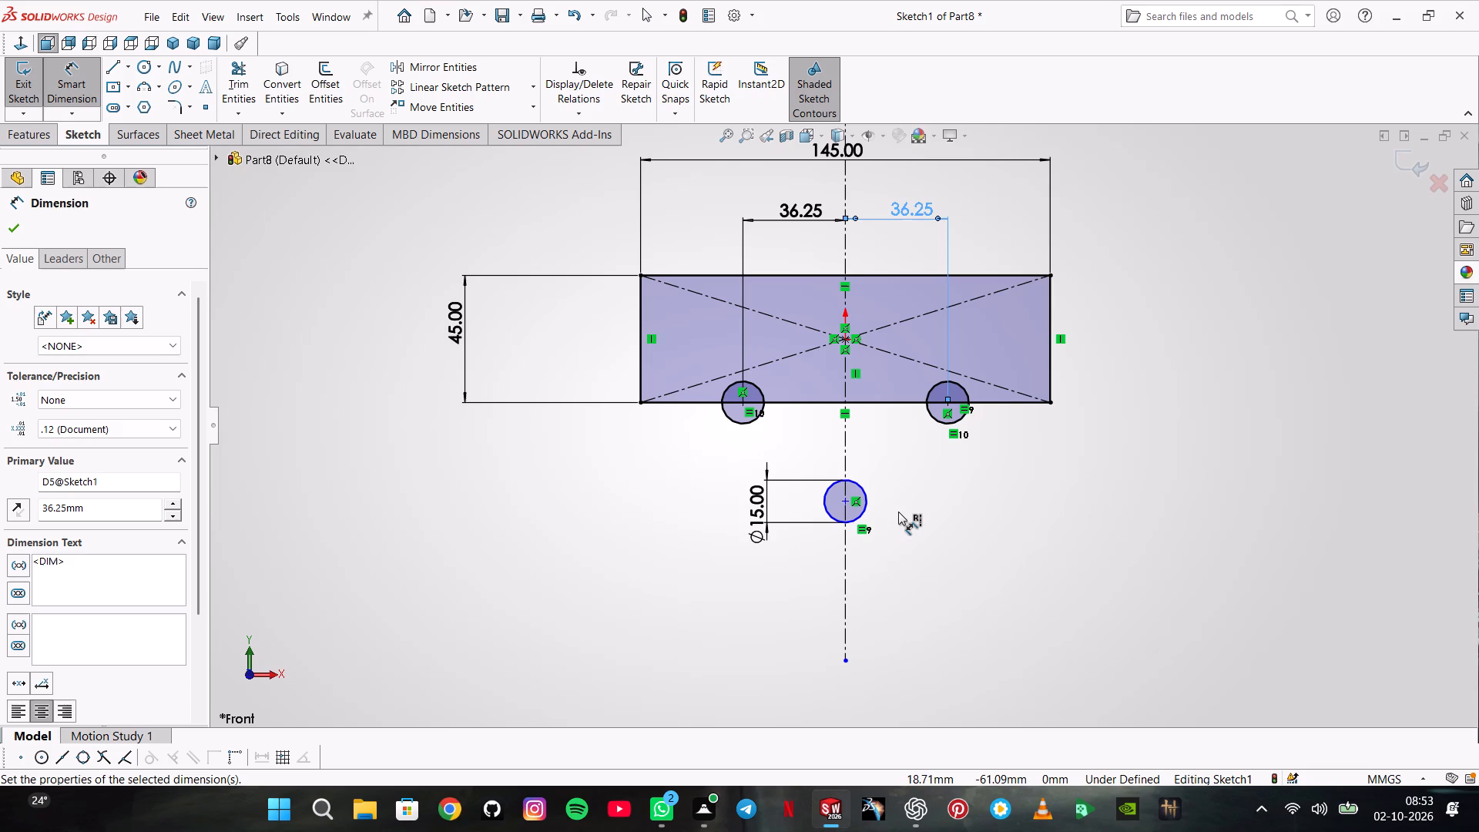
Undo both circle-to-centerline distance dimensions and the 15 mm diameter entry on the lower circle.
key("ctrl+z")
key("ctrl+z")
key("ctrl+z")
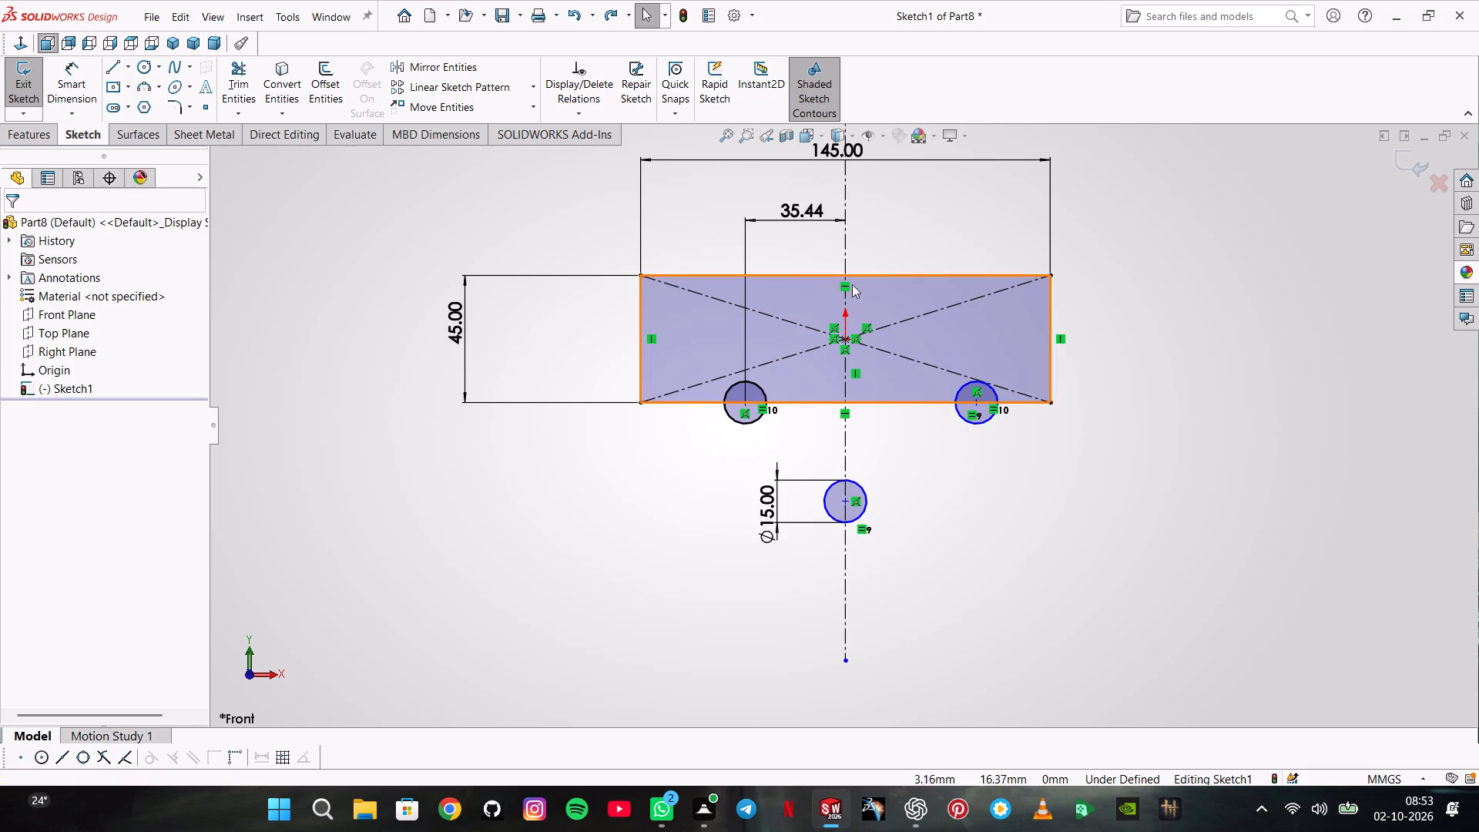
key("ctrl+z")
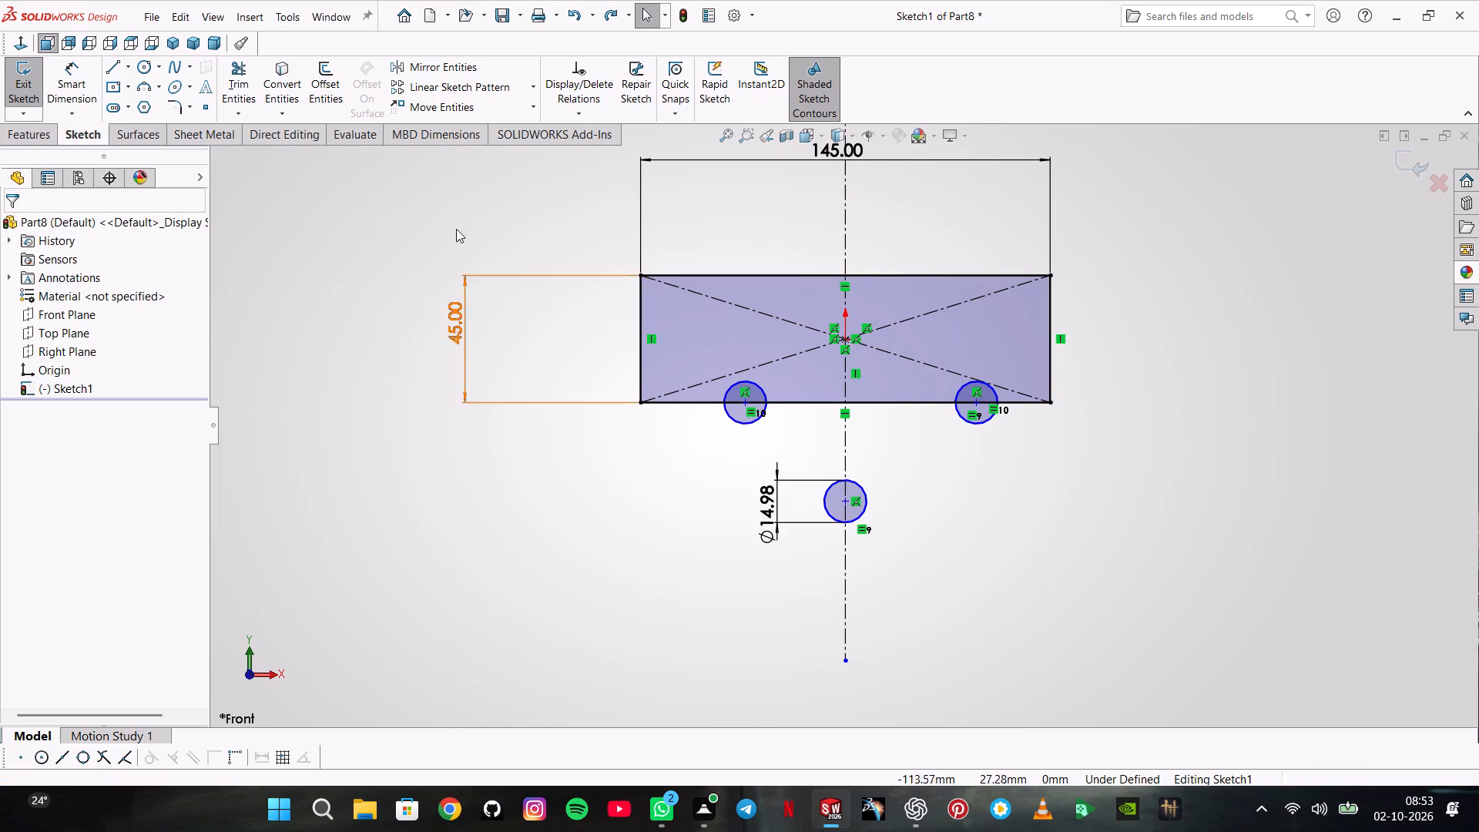
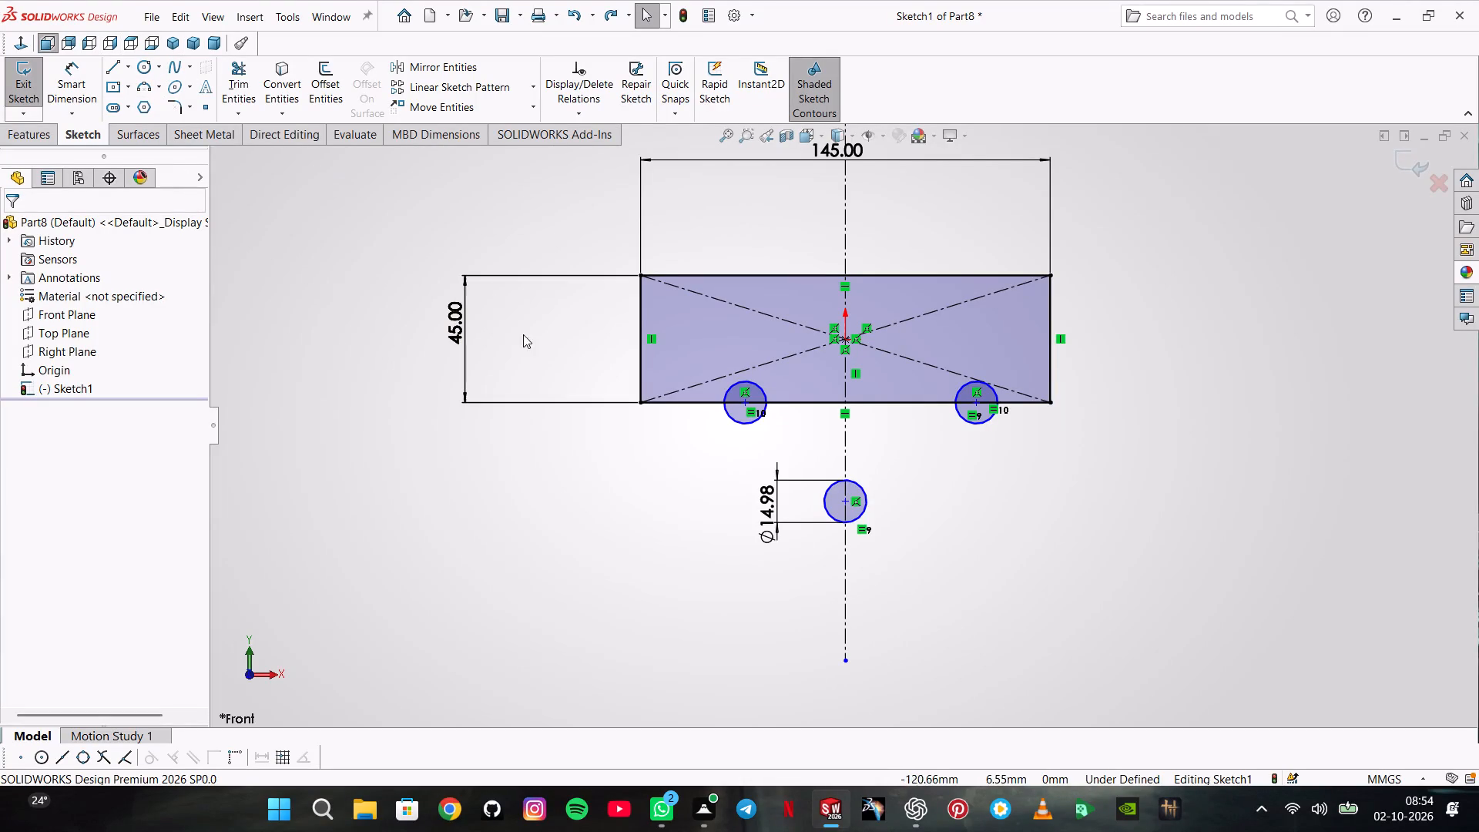
Draw a larger circle concentric with the lower circle on the centerline and dimension its diameter as 19*2 mm (38 mm).
left_click(118, 67)
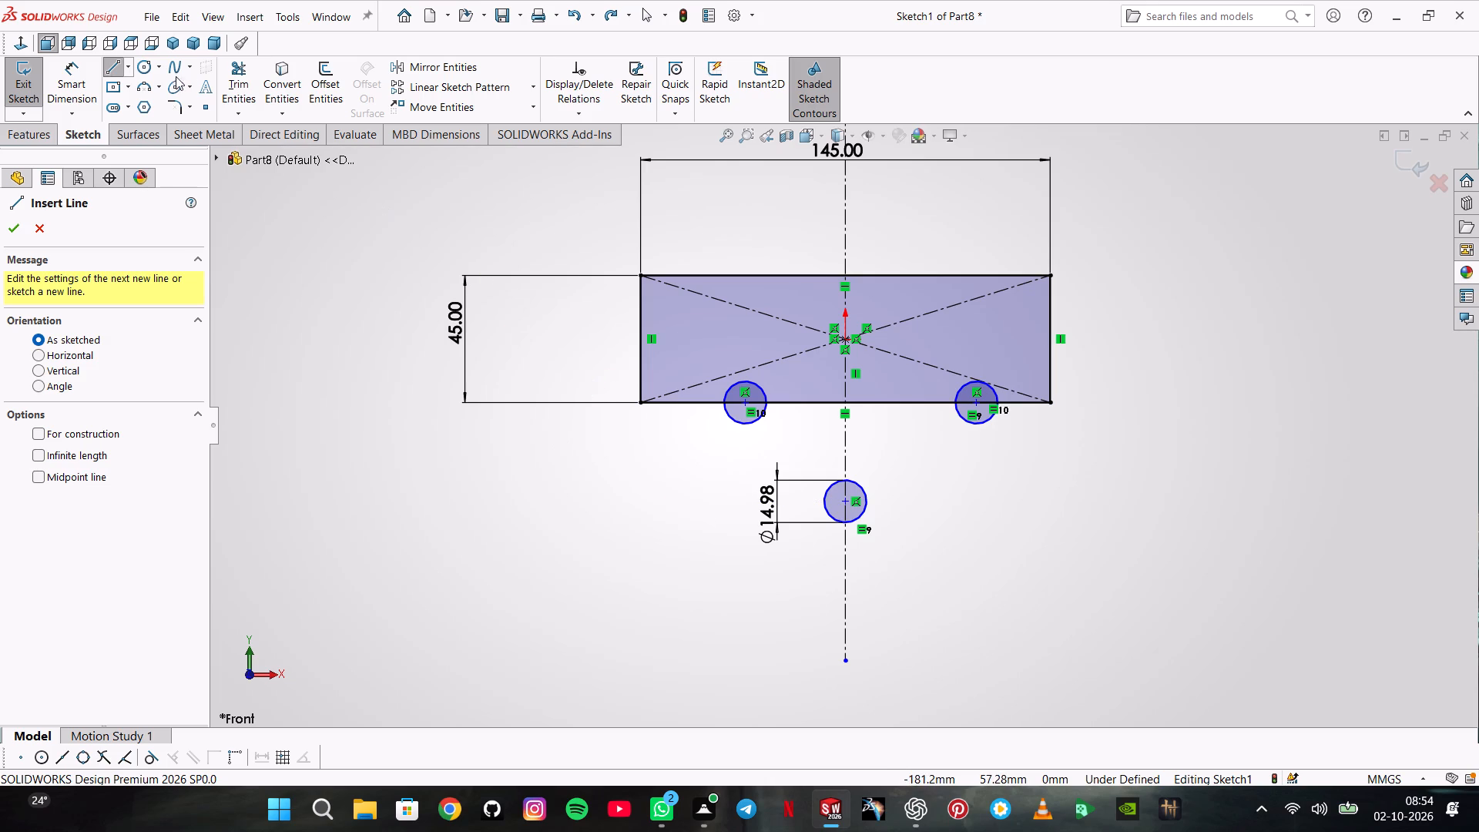
left_click(149, 62)
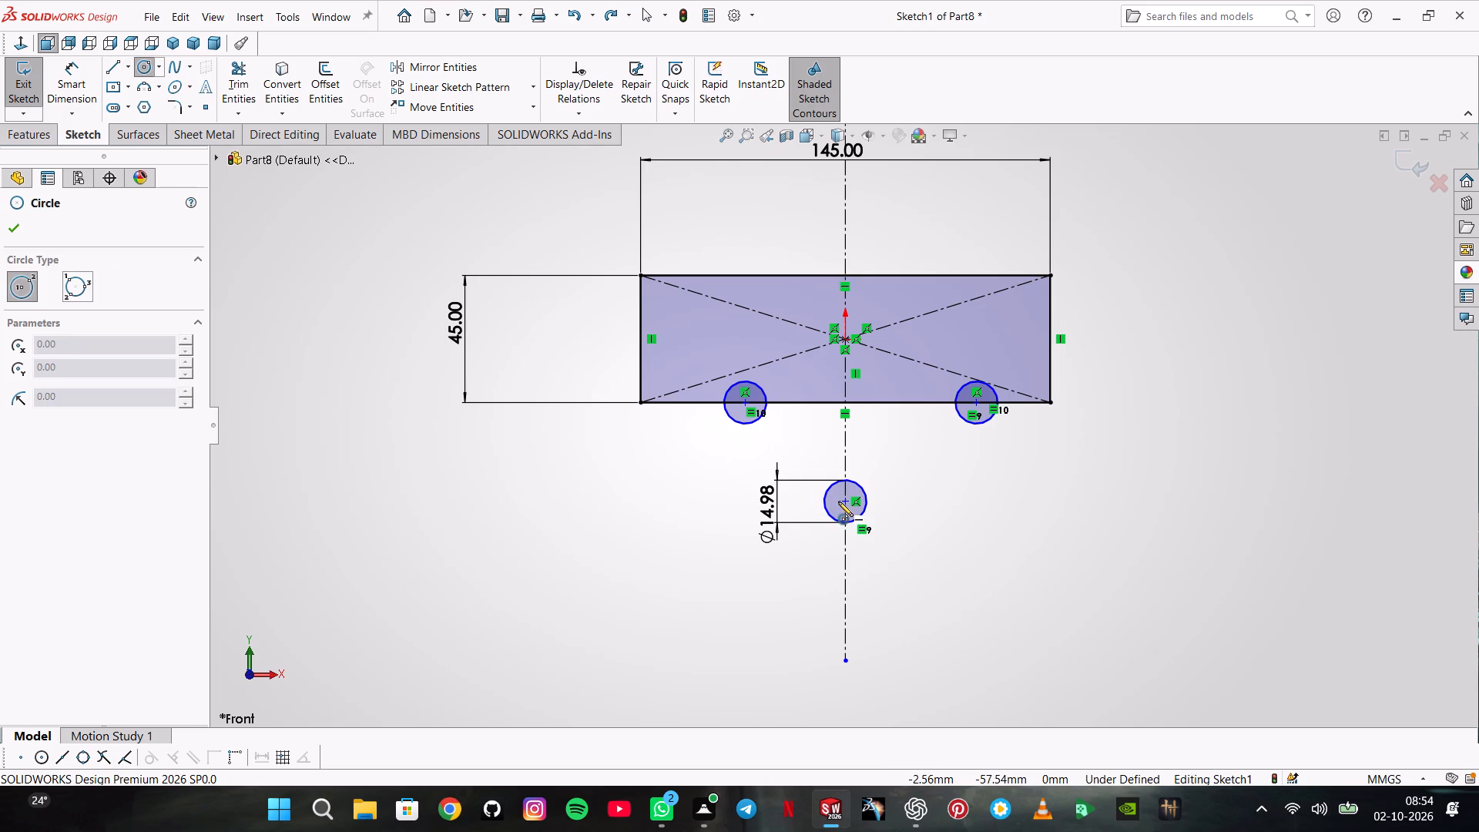
left_click(844, 502)
left_click(880, 565)
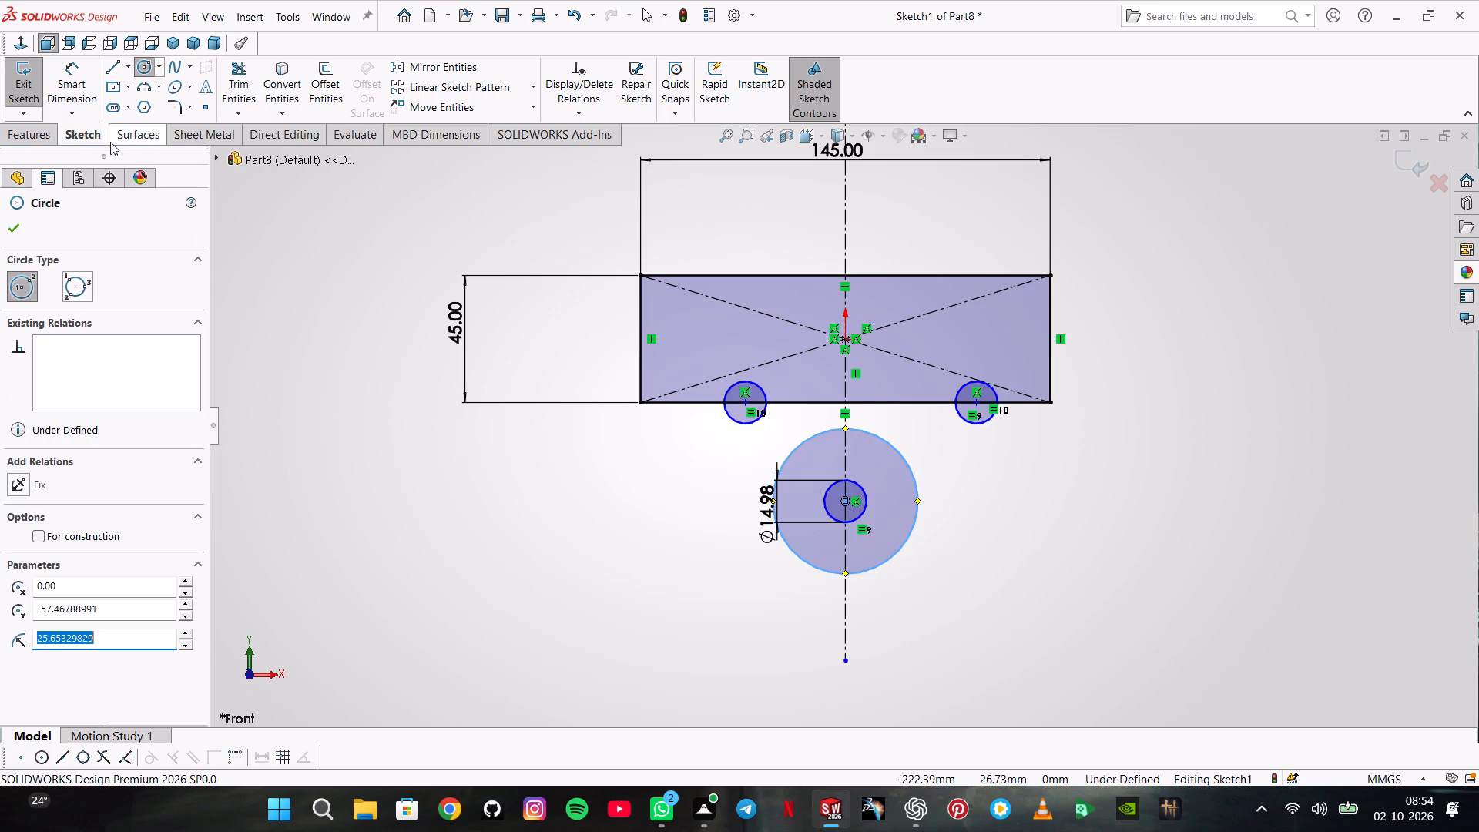
left_click(73, 86)
left_click(921, 504)
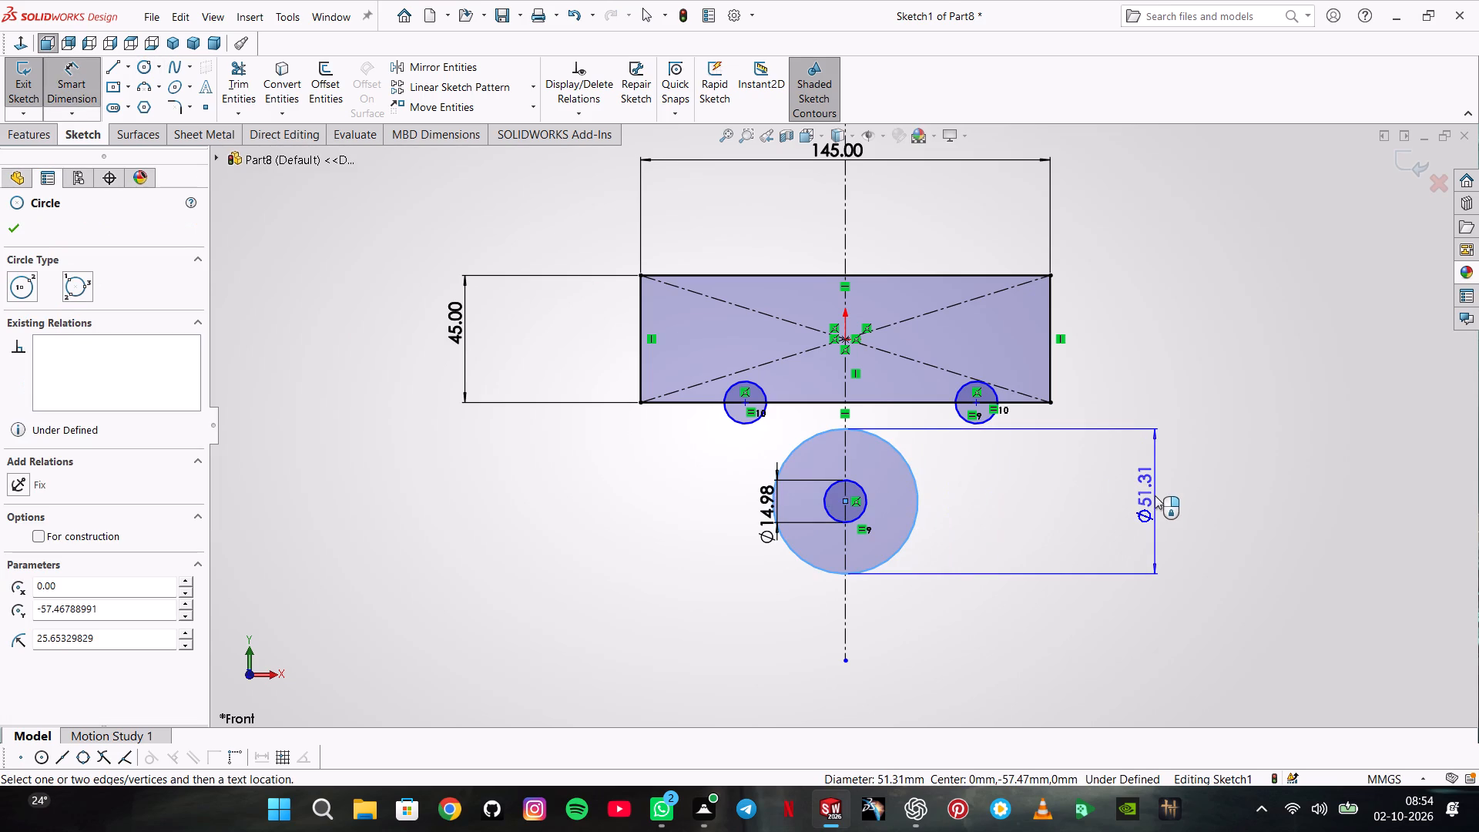
left_click(1155, 495)
type("19*2")
key("Return")
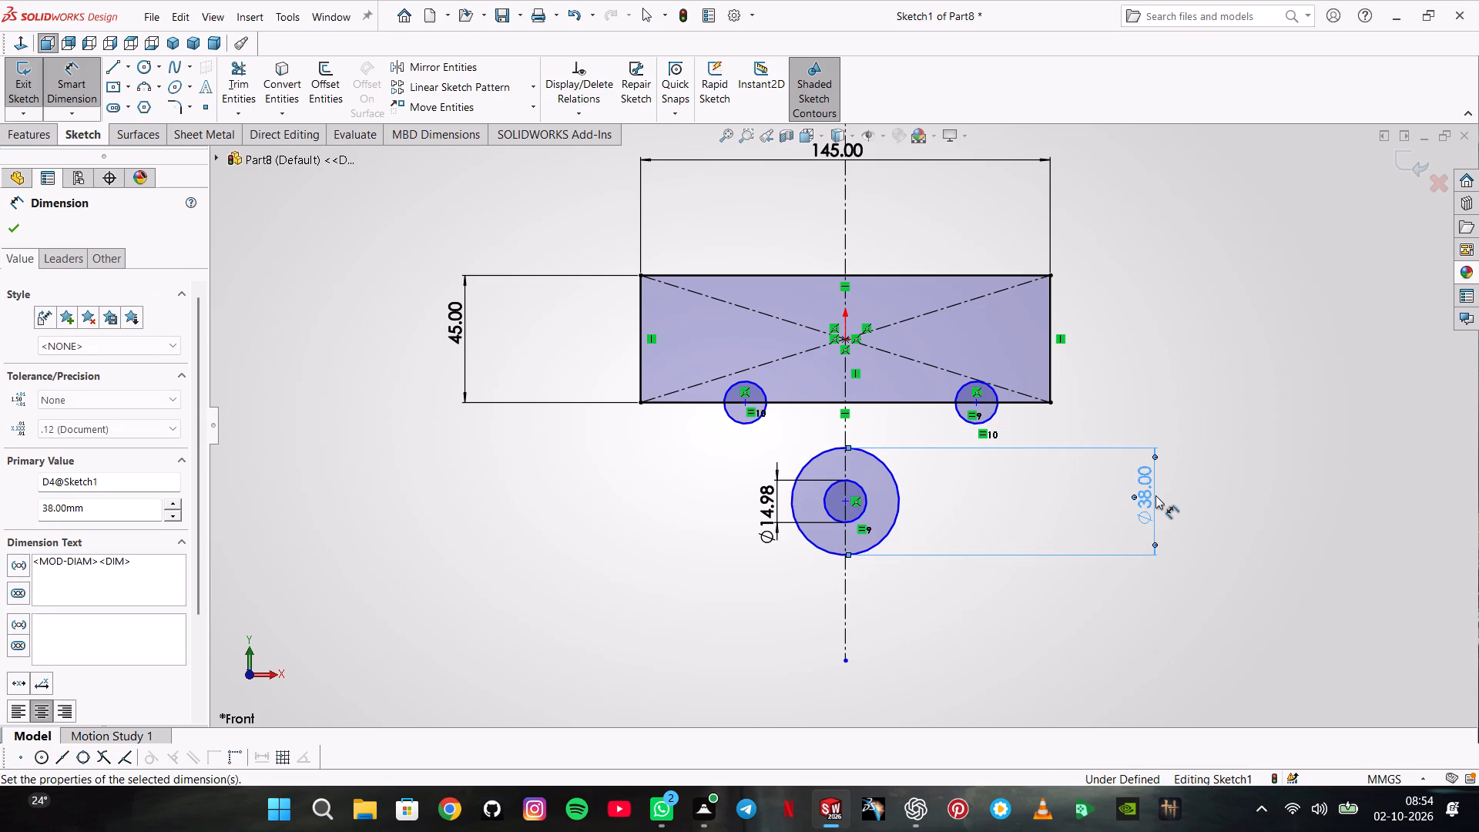
Draw two separate slanted lines, each about 98 mm long, from the rectangle's bottom corners down toward the centerline.
left_click(113, 73)
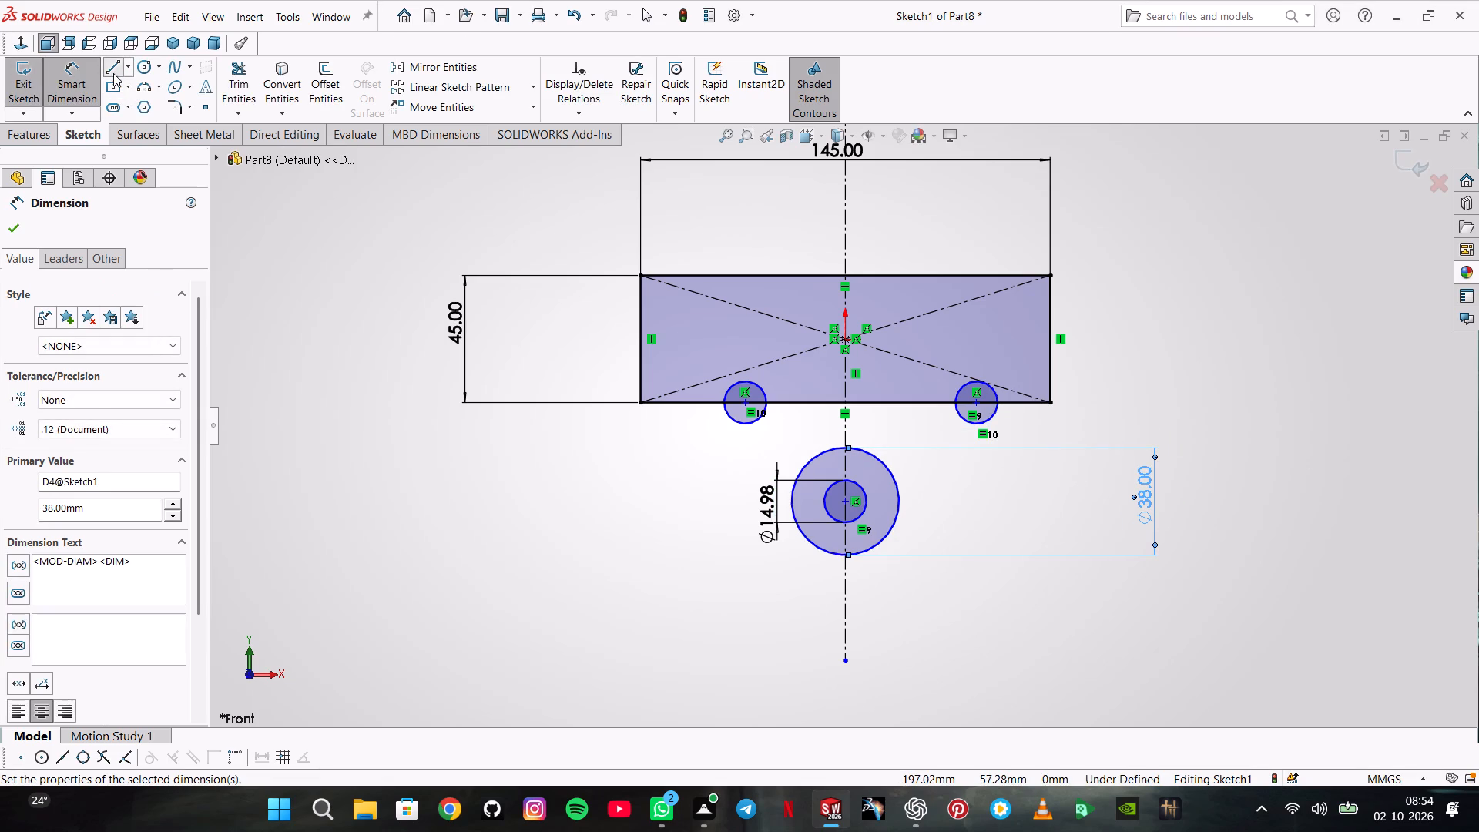
left_click(643, 406)
left_click(809, 624)
double_click(682, 668)
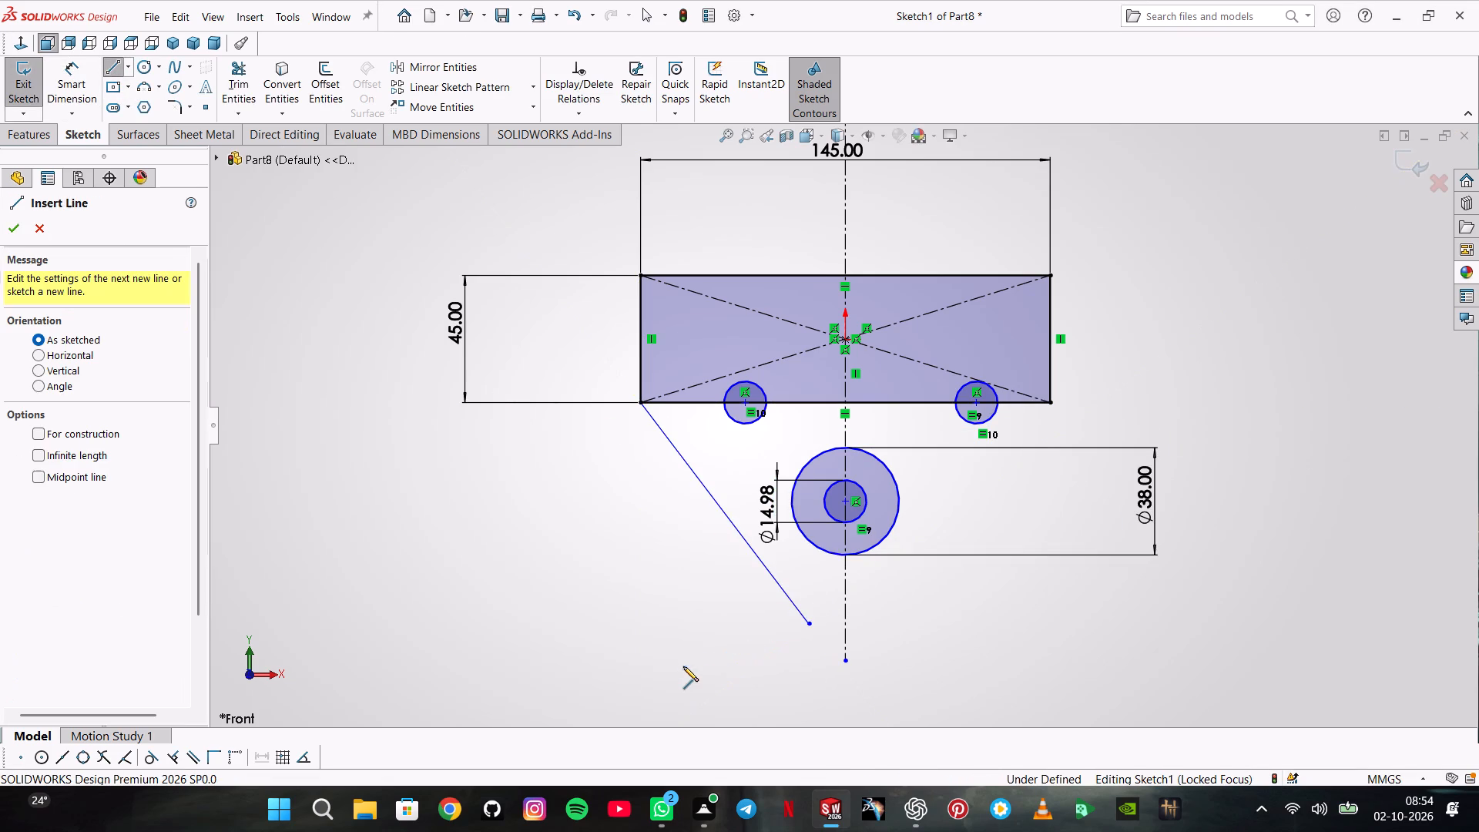
left_click(1051, 403)
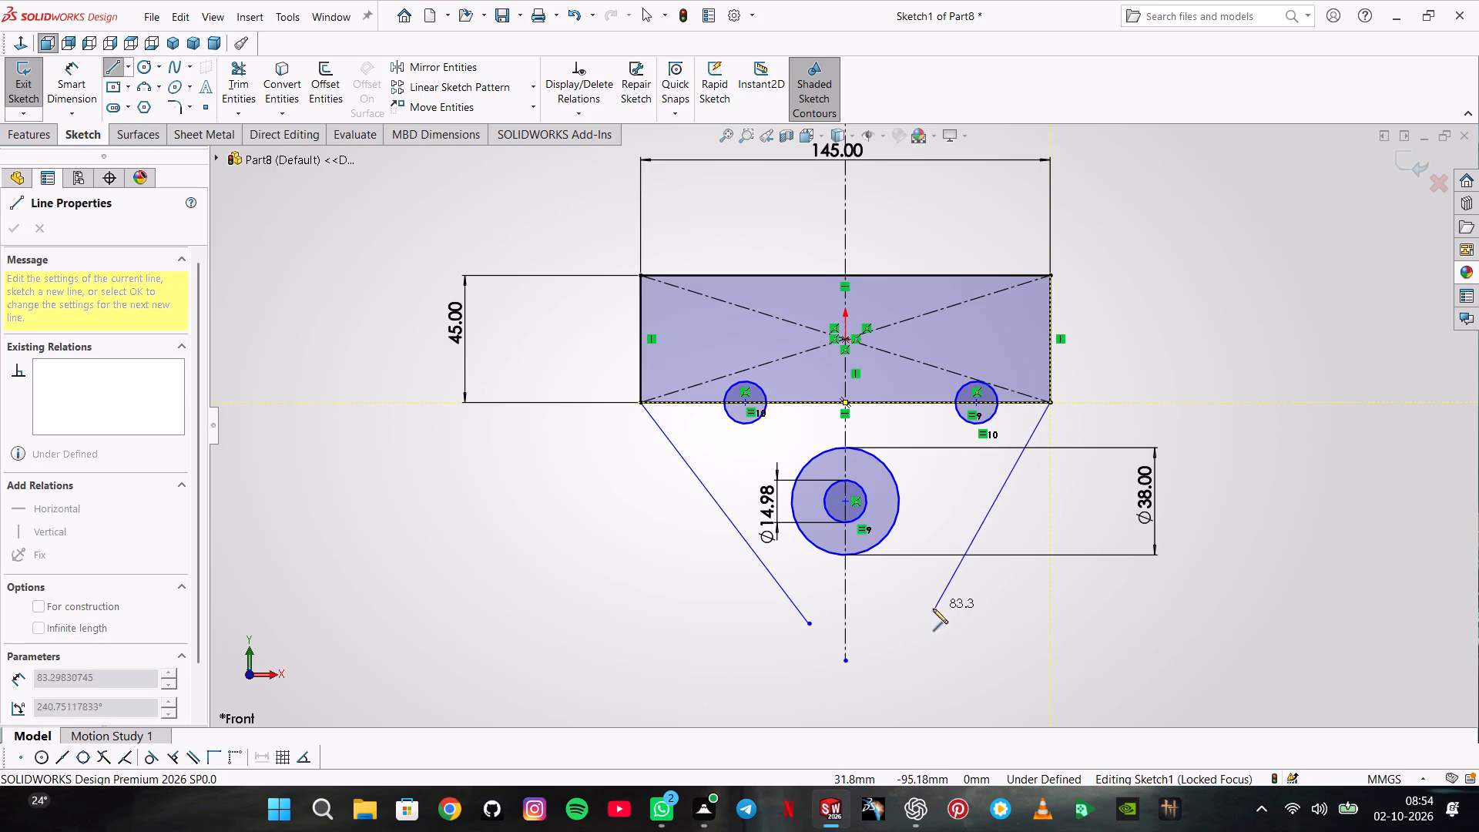
left_click(884, 624)
double_click(903, 654)
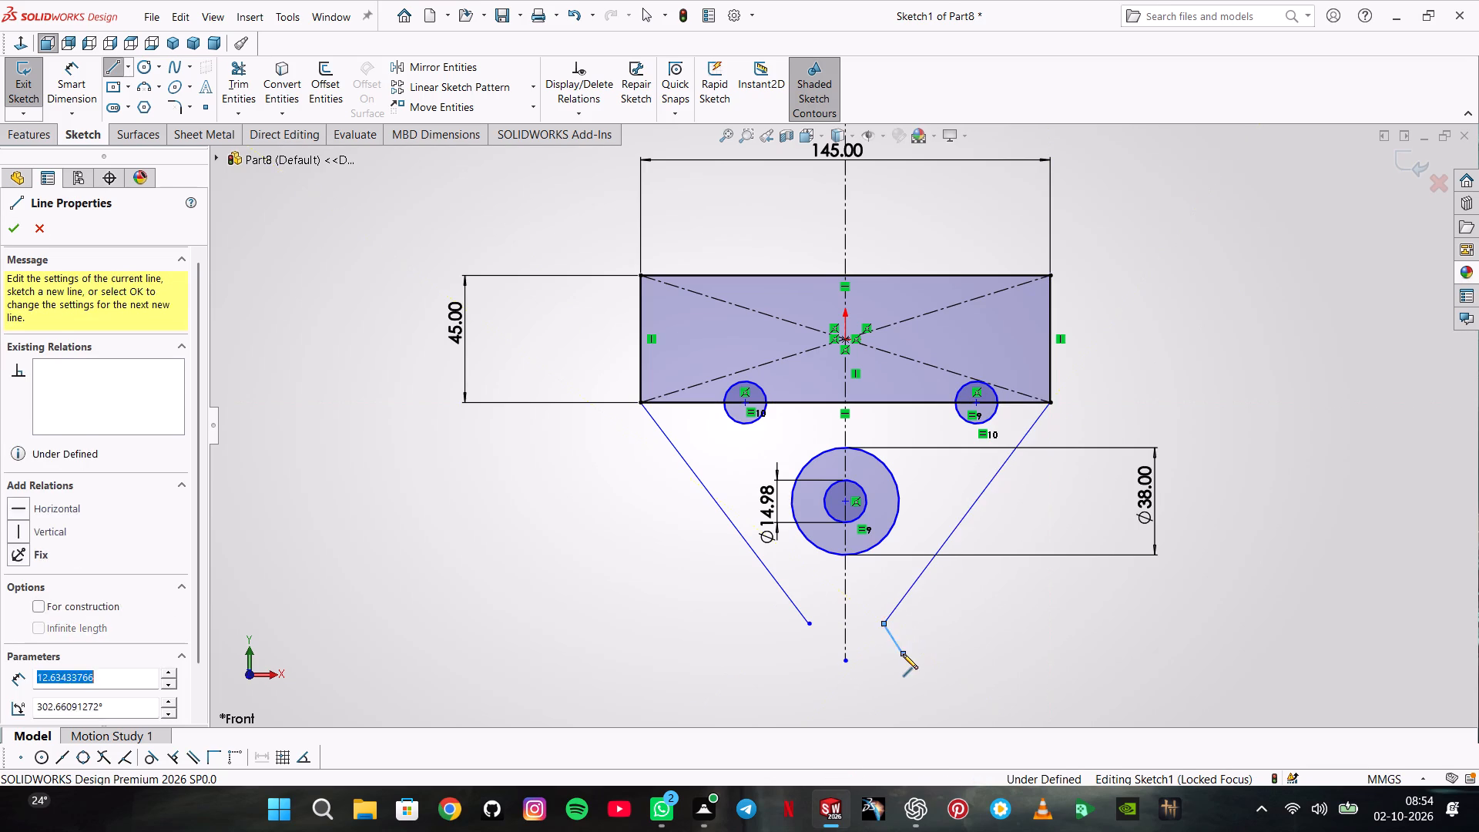
left_click(16, 232)
Make both slanted lines tangent to the 38 mm circle.
left_click(686, 467, "ctrl")
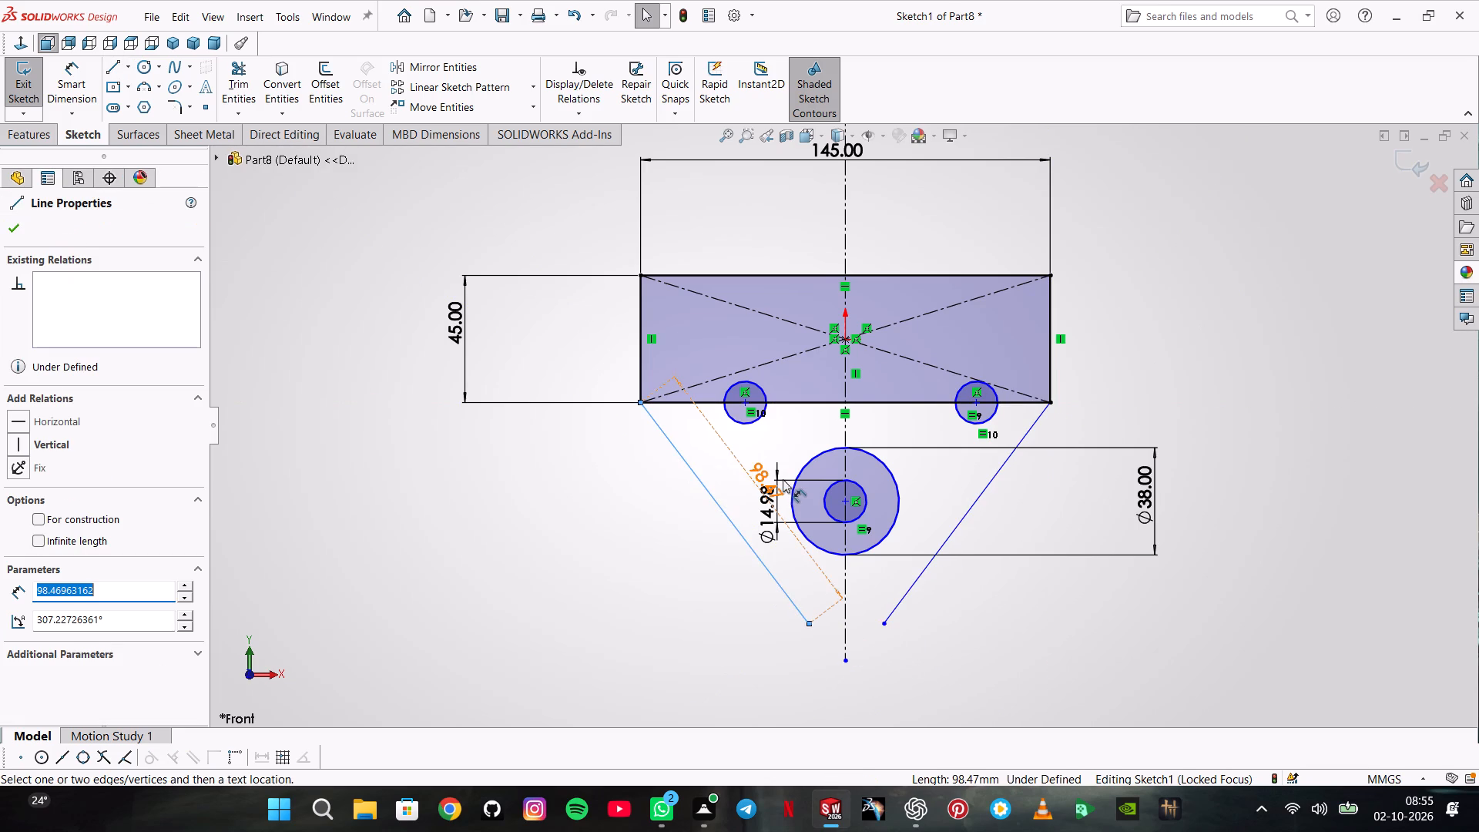
left_click(793, 485, "ctrl")
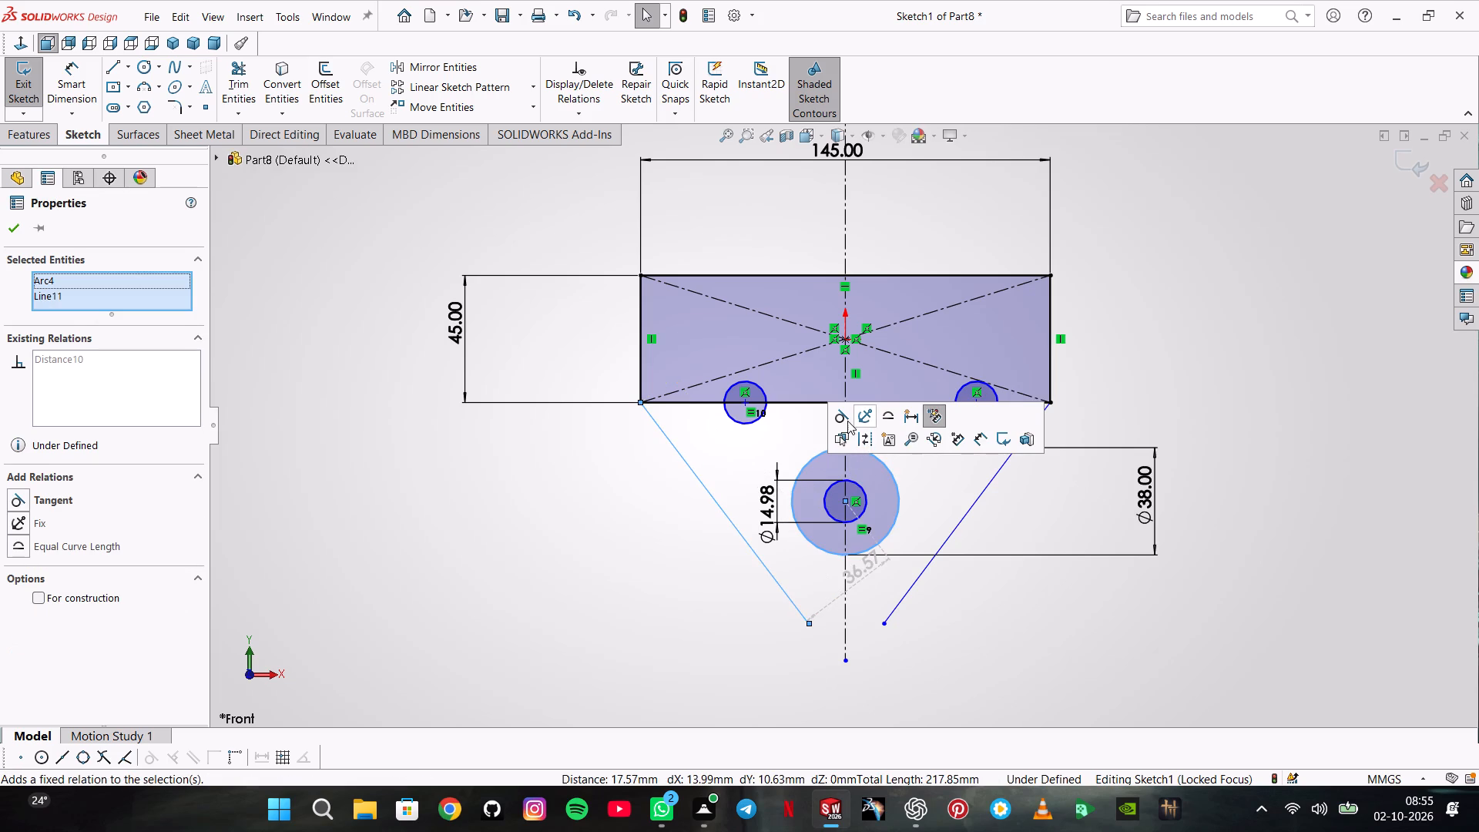
left_click(847, 421)
left_click(637, 521)
left_click(961, 518, "ctrl")
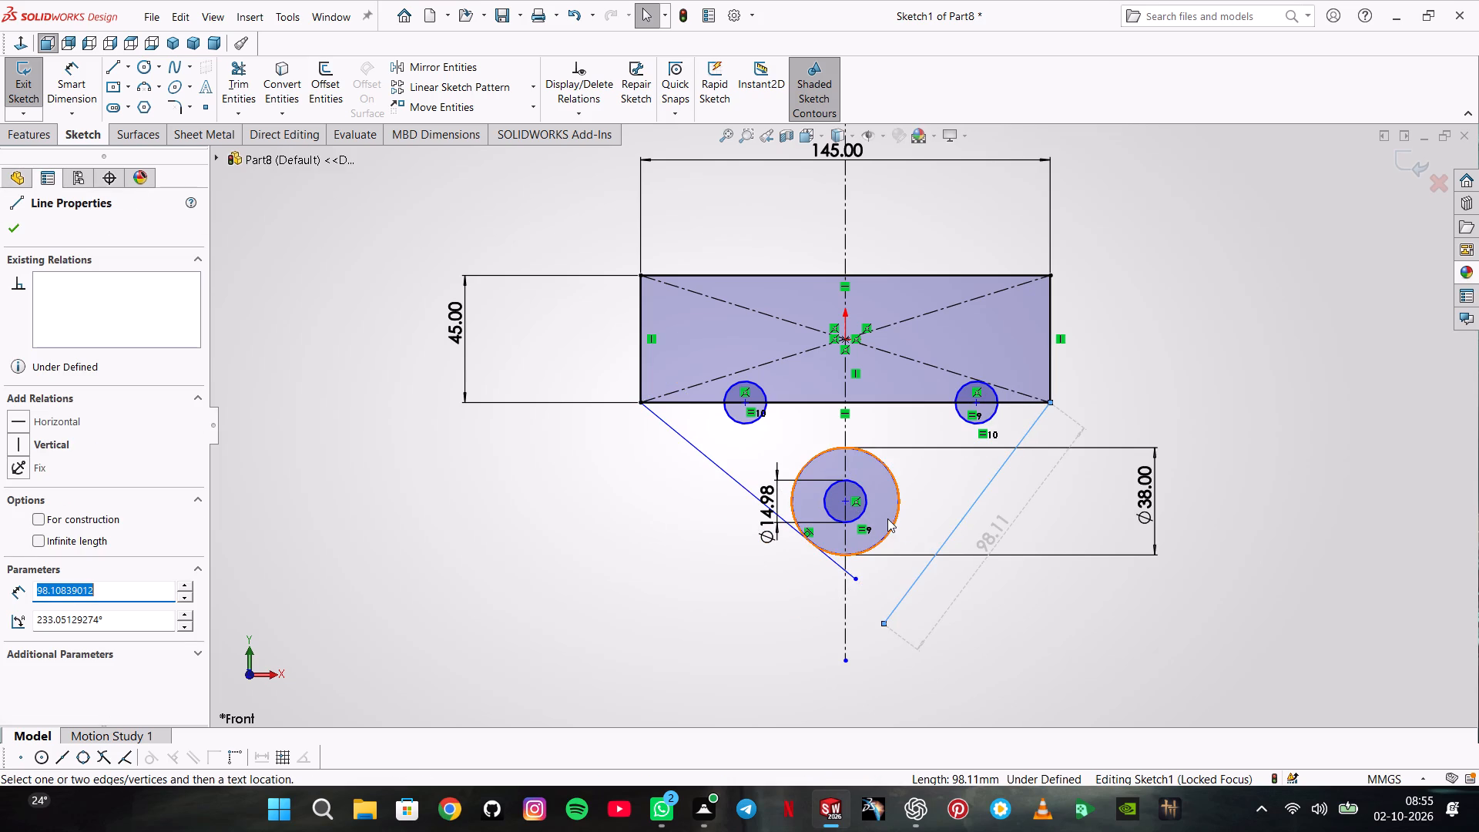
left_click(894, 517, "ctrl")
left_click(936, 452)
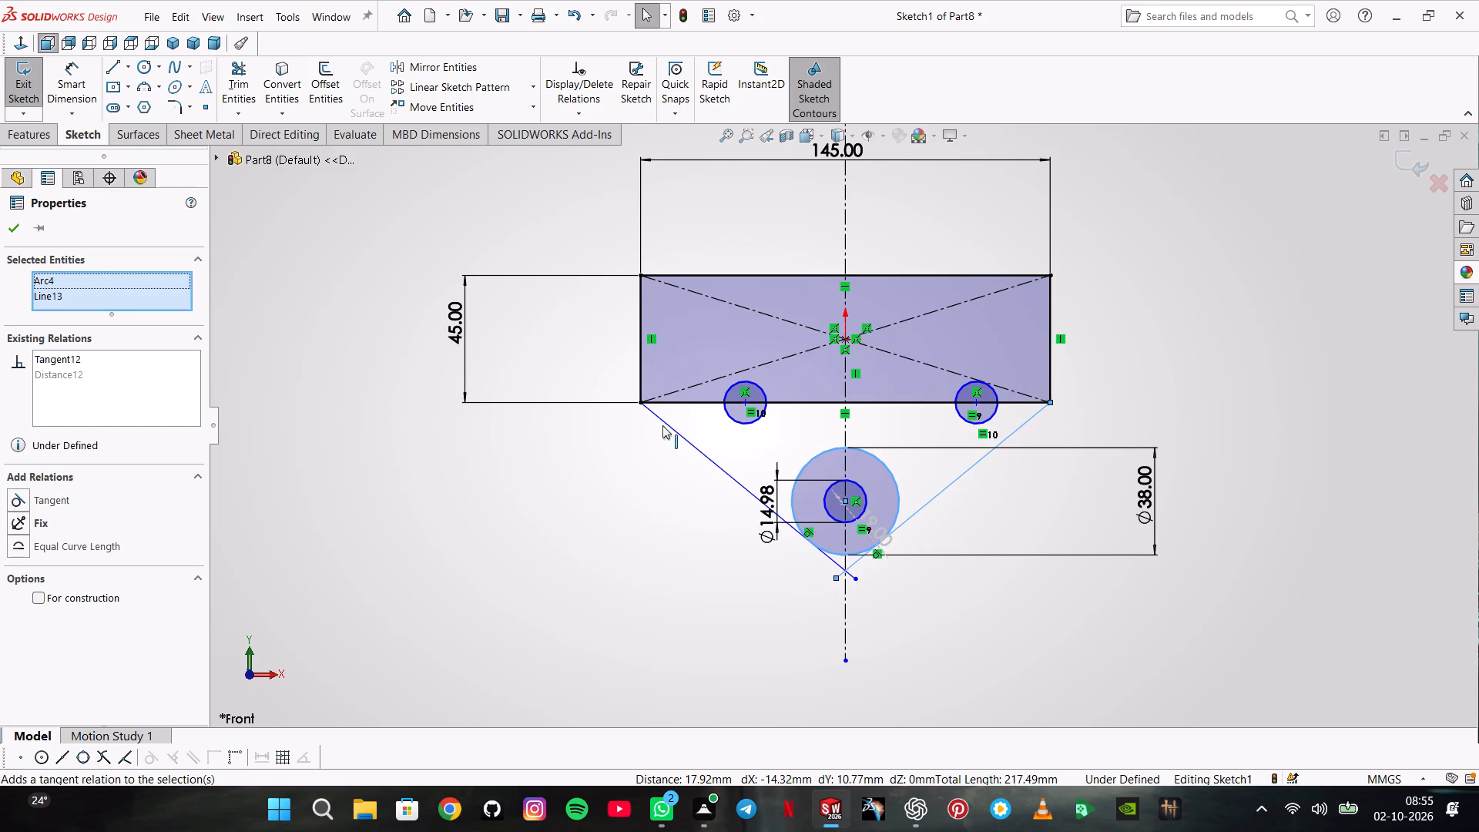
Trim the ends of both slanted lines that extend past their tangent points on the 38 mm circle.
left_click(226, 72)
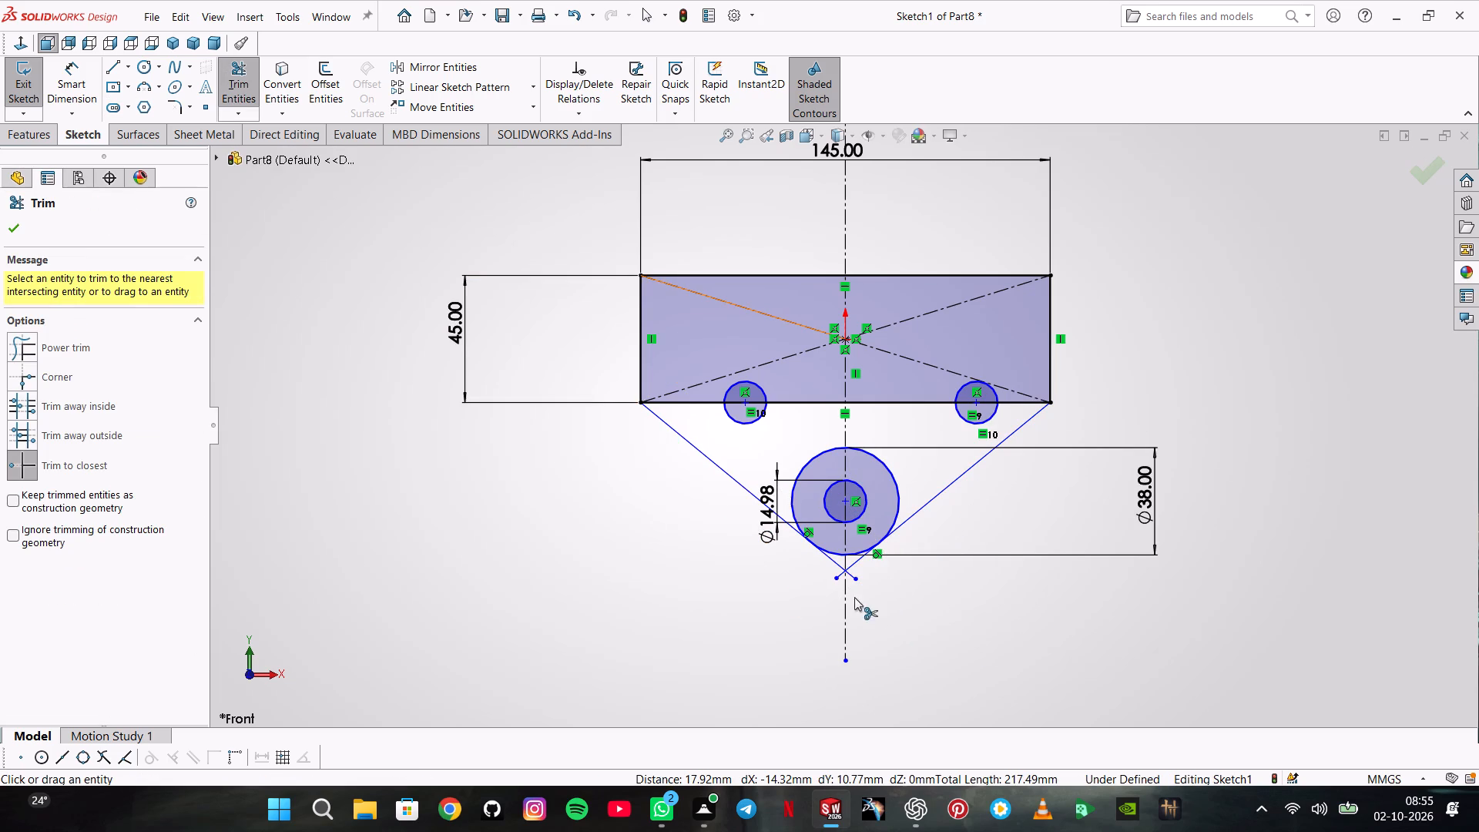
left_click(839, 576)
left_click(847, 575)
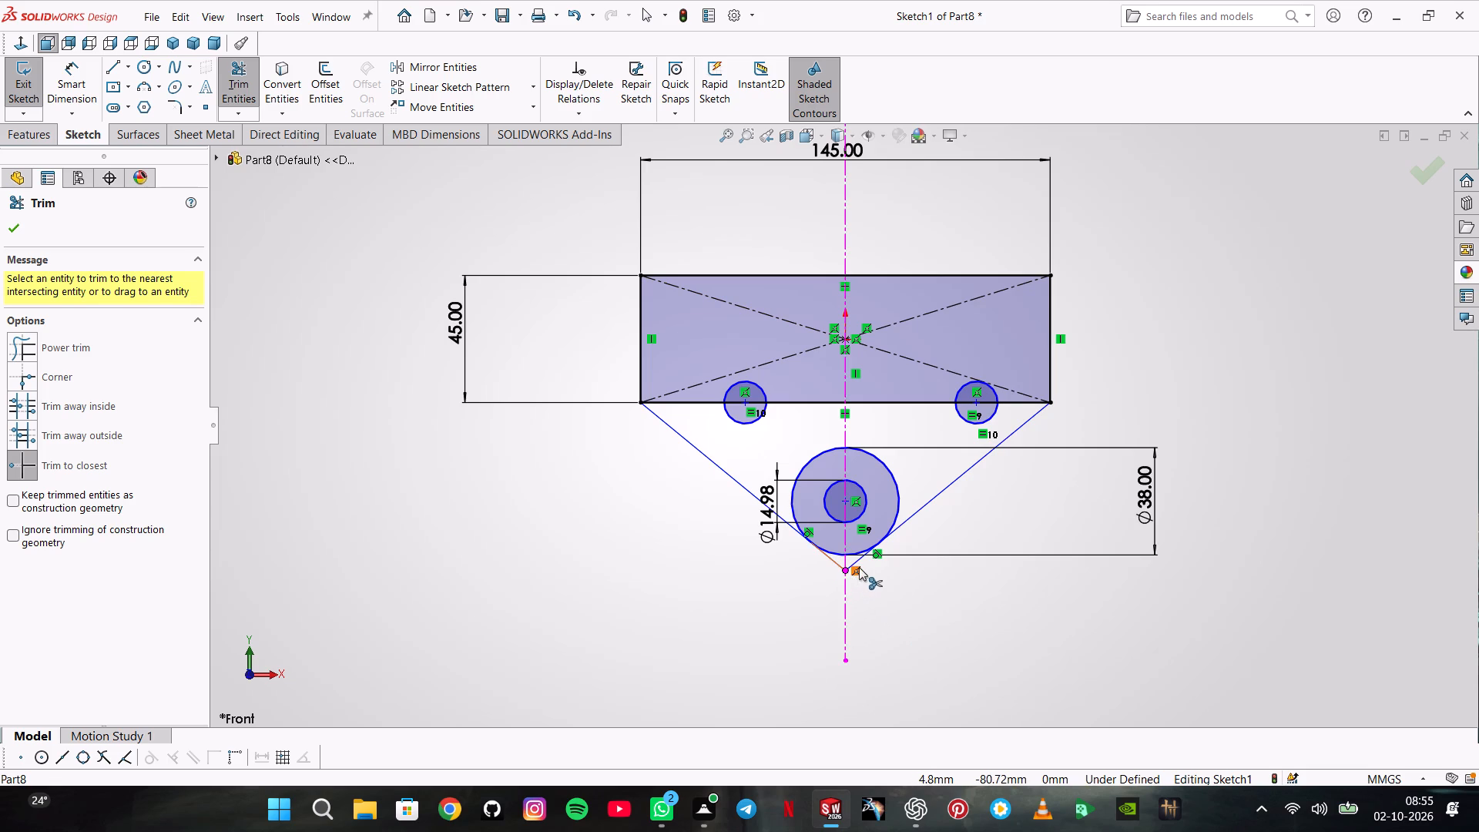
left_click(858, 562)
left_click(835, 565)
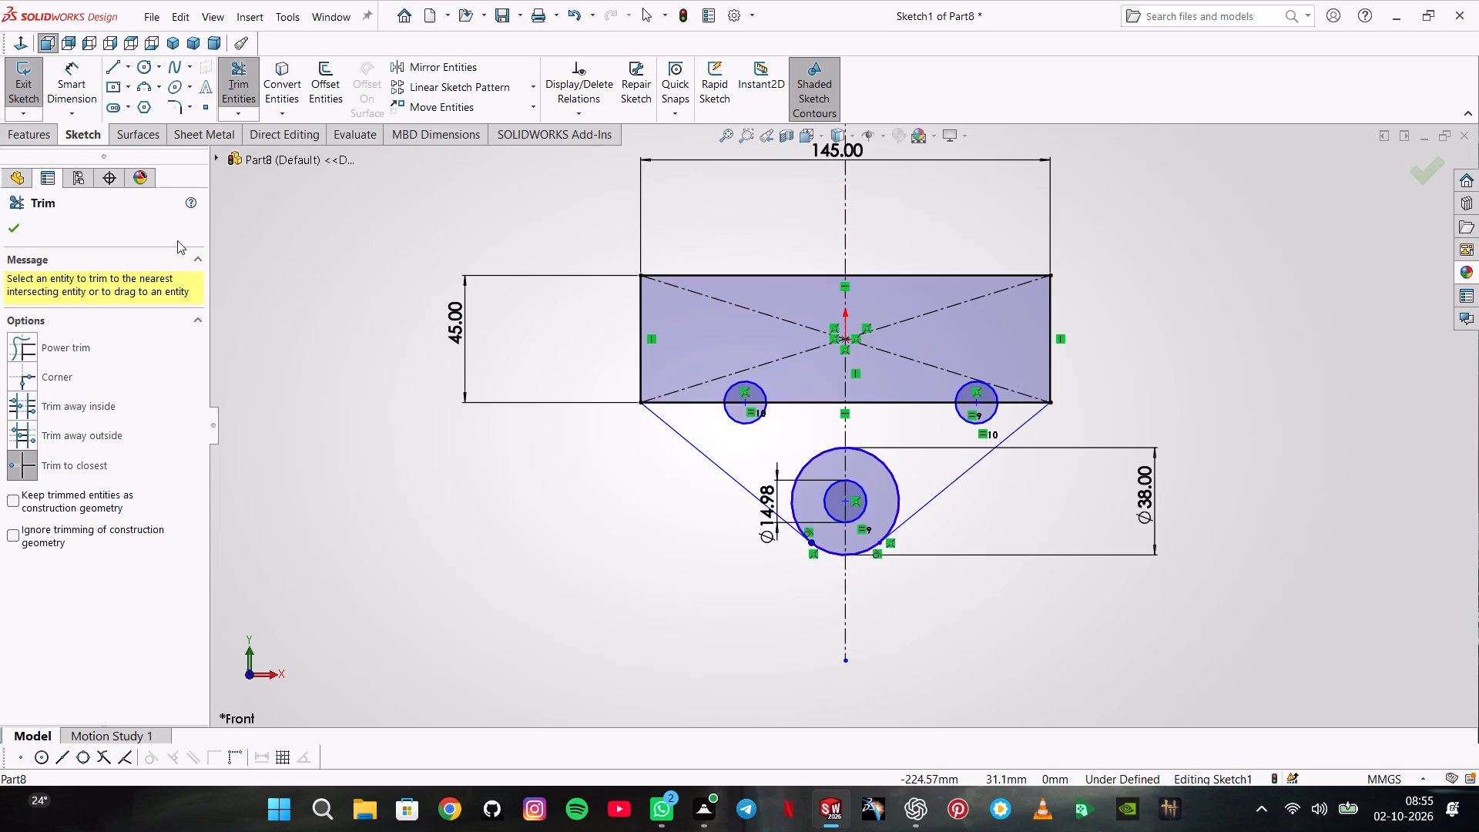
left_click(11, 235)
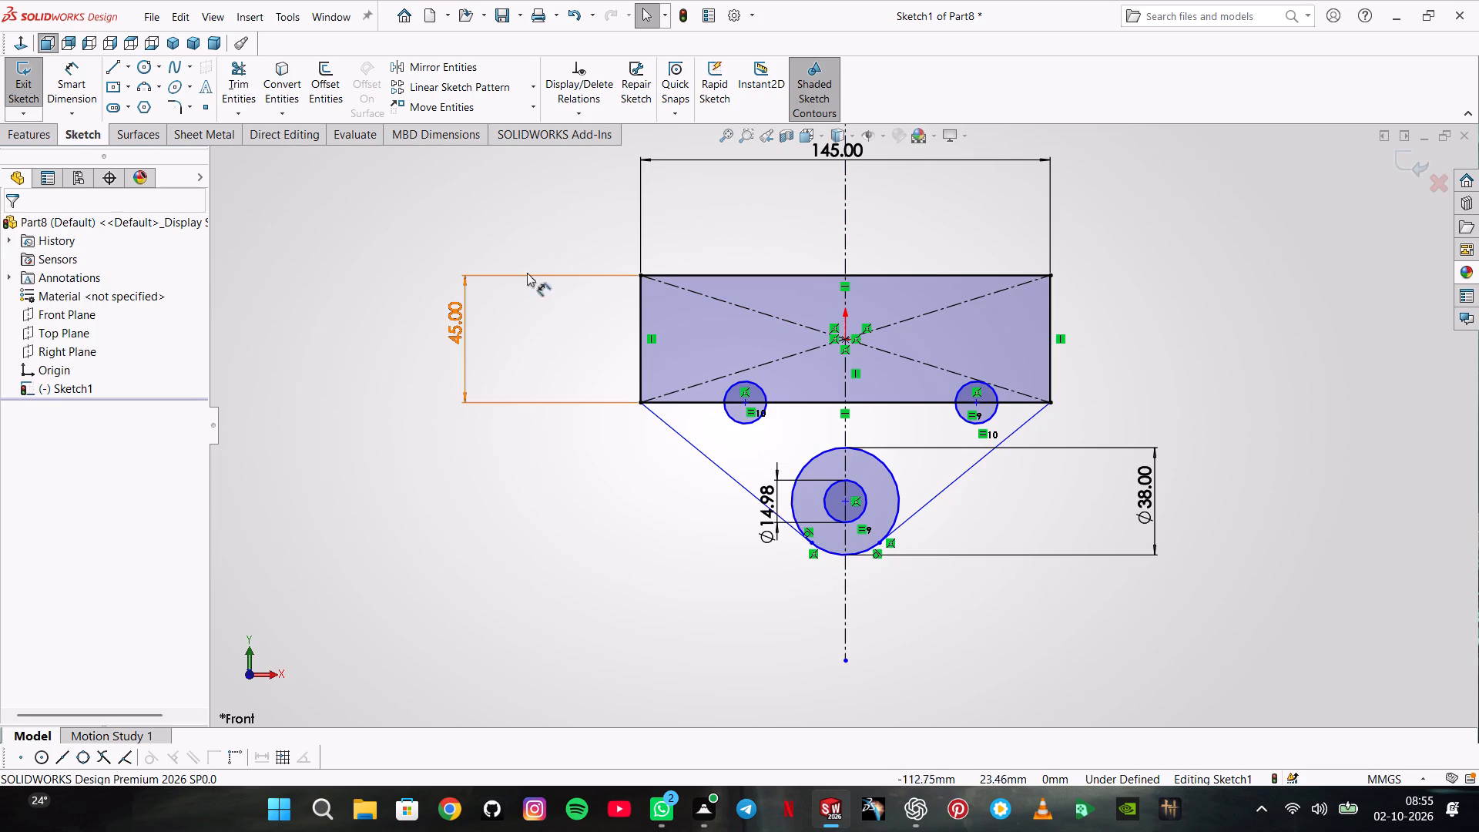
Trim away the upper part of the 38 mm circle, leaving only the bottom arc between the two slanted lines.
left_click(837, 451)
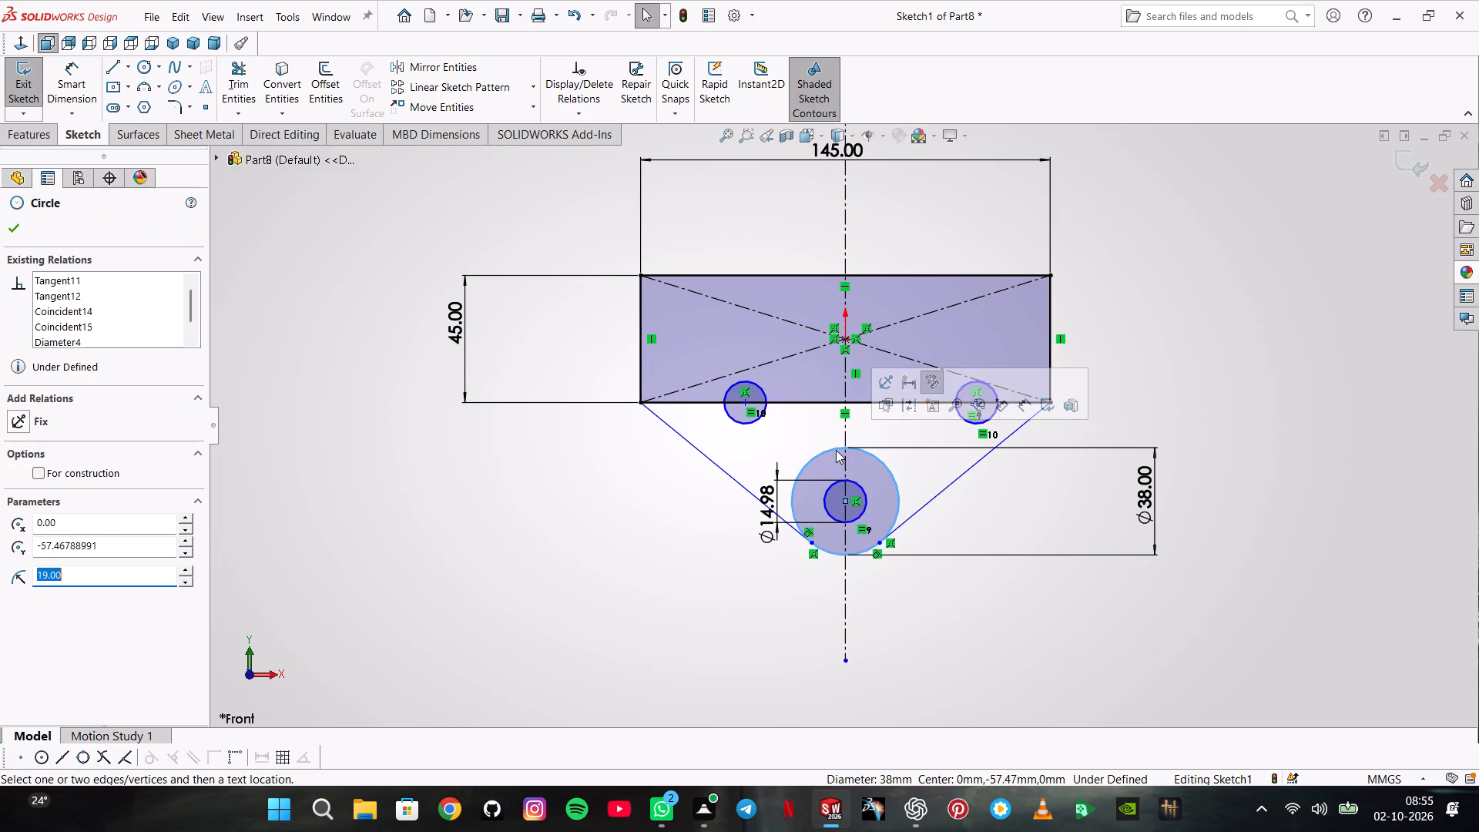
left_click(327, 200)
left_click(240, 99)
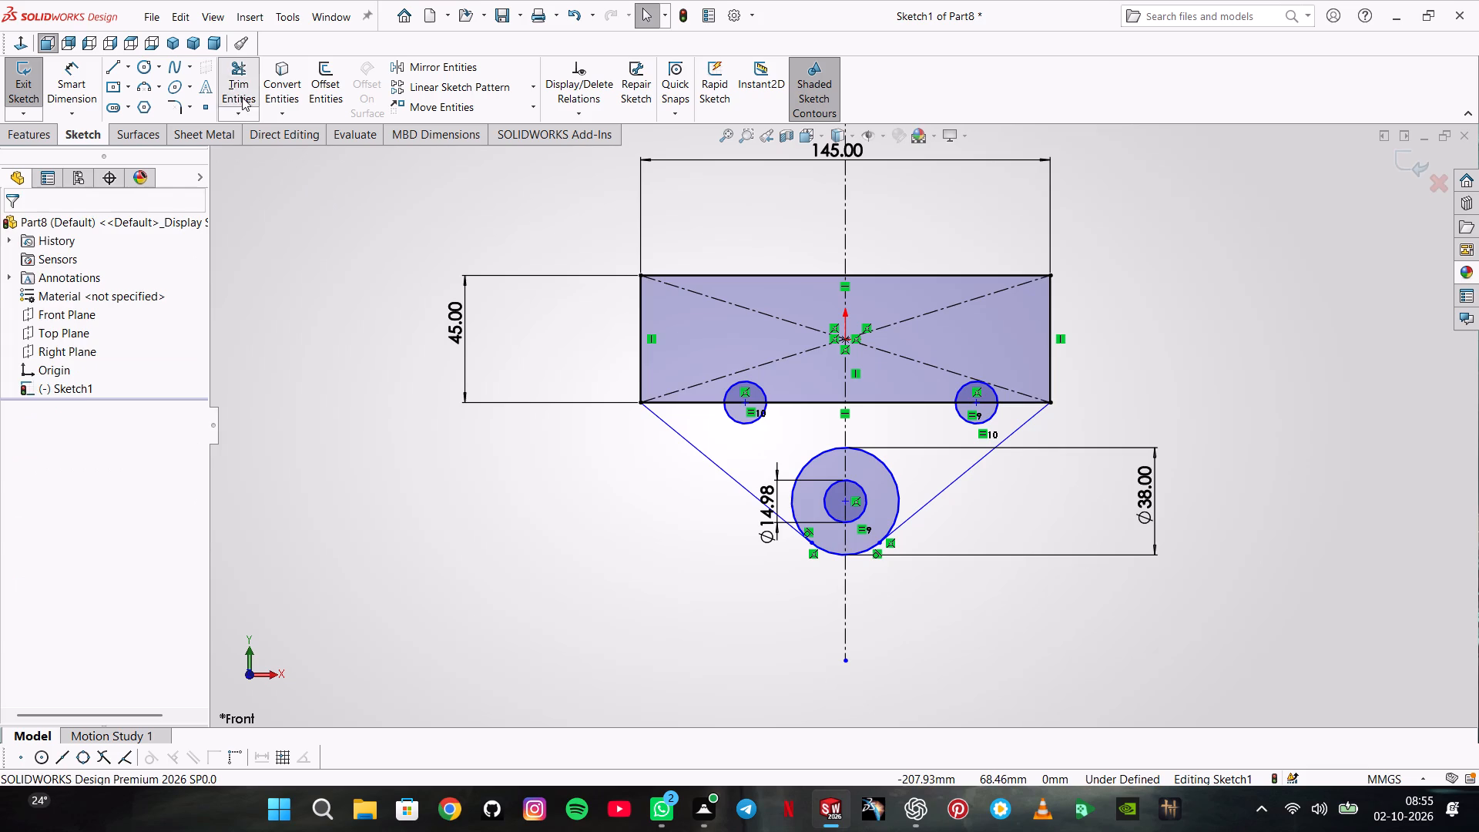
left_click(823, 449)
left_click(884, 463)
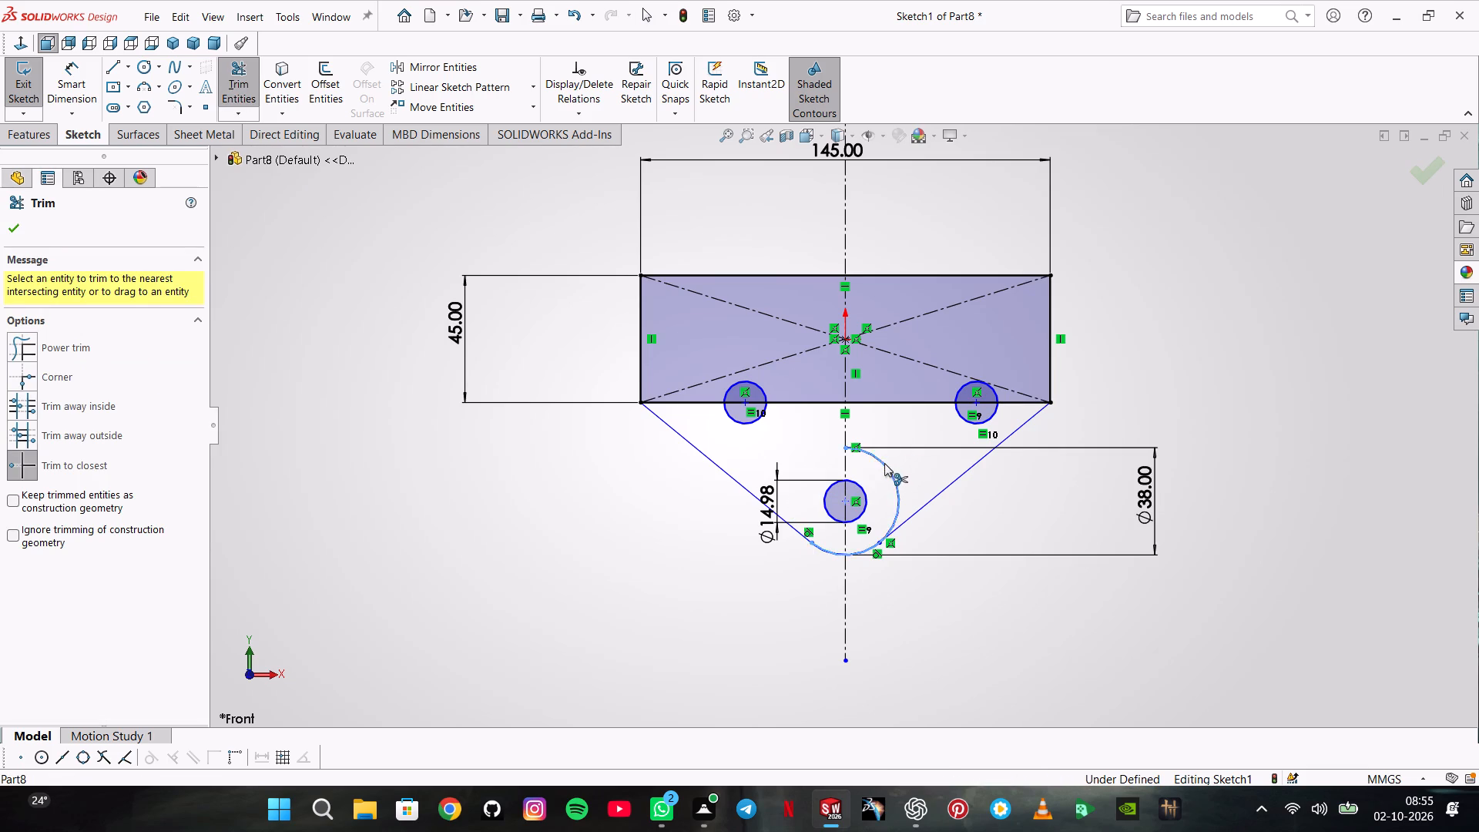
scroll(893, 476, "down", 5)
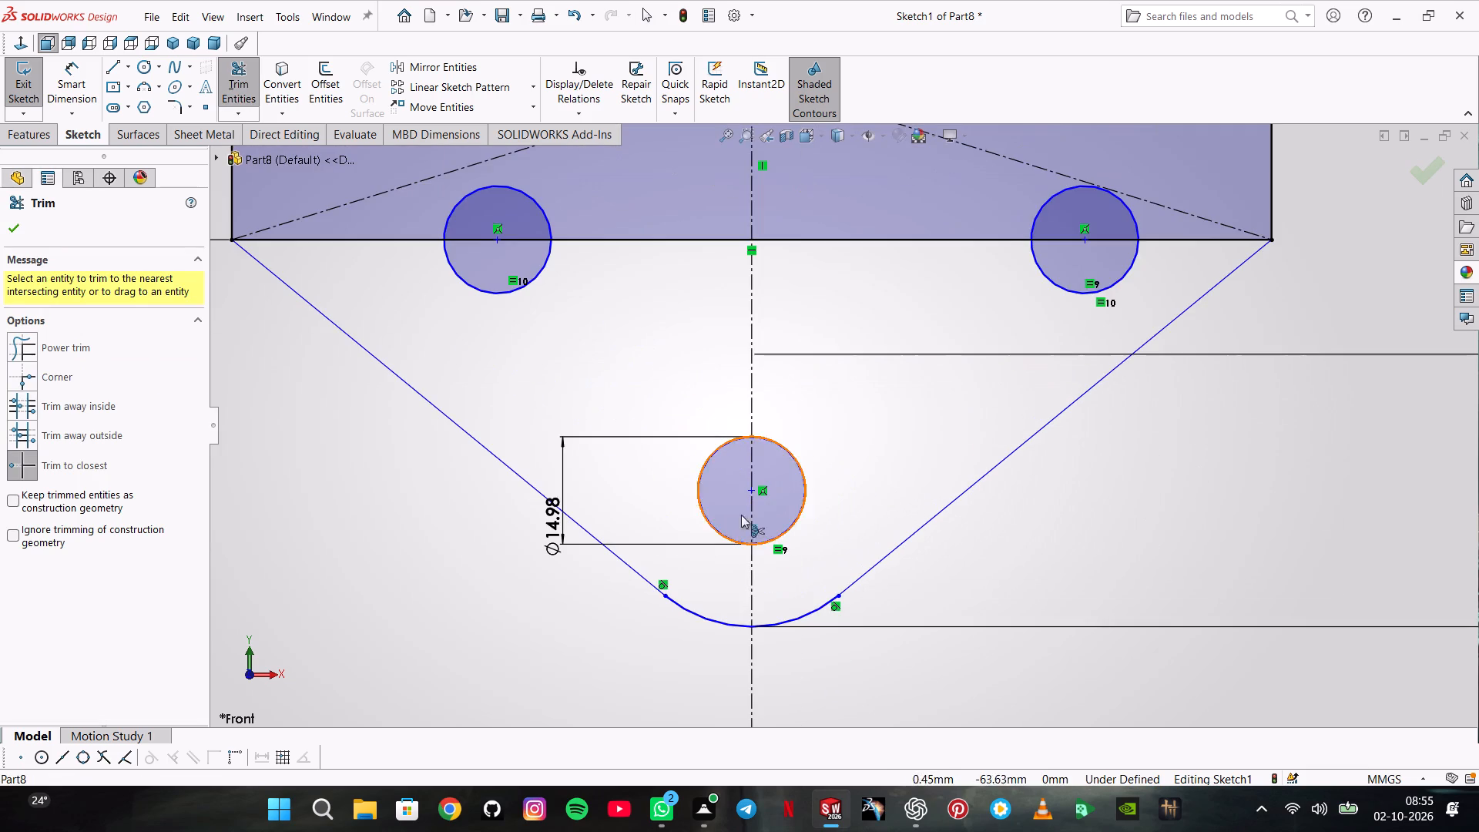
scroll(659, 444, "up", 3)
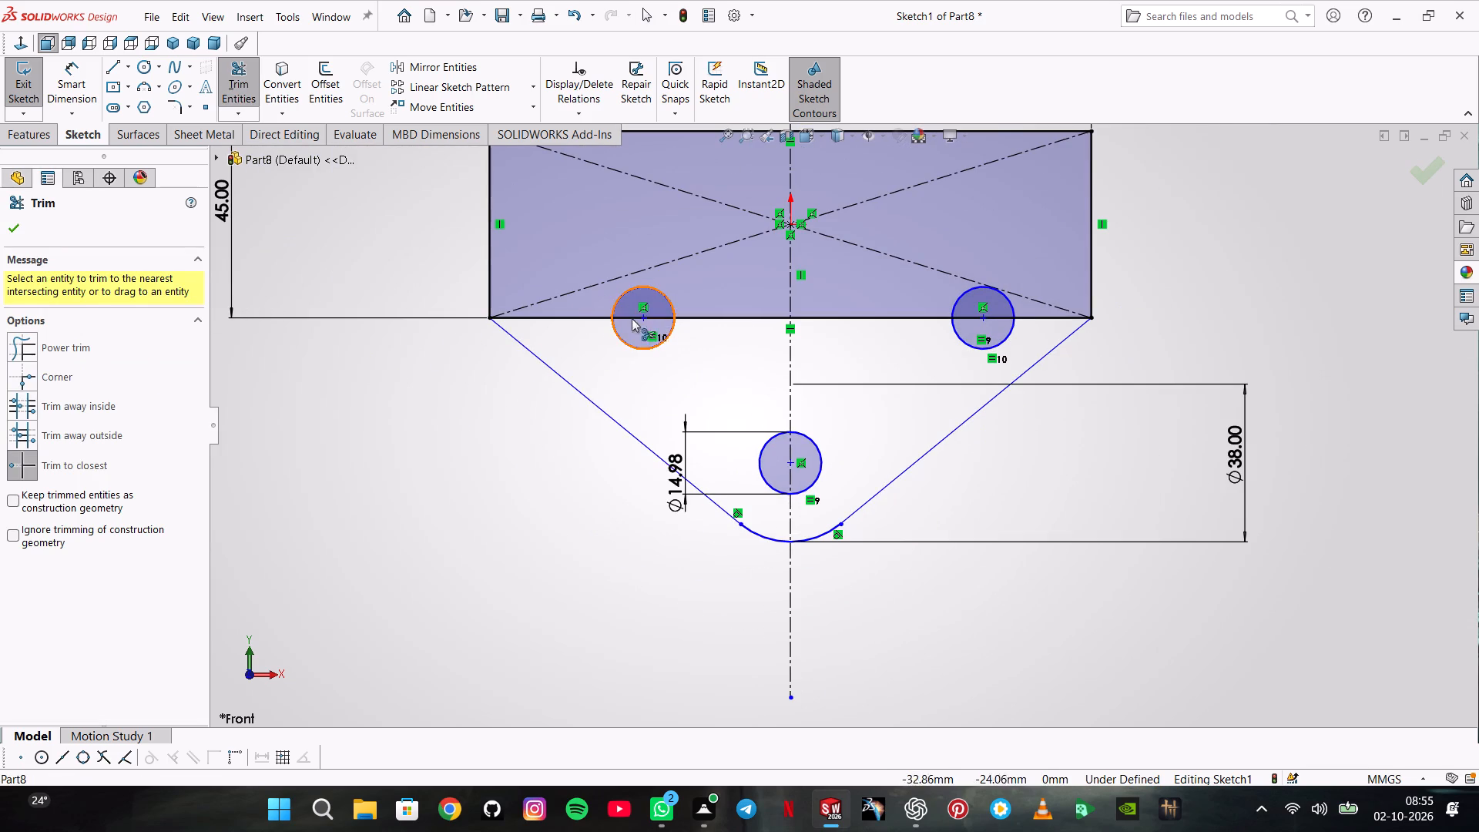
key("Escape")
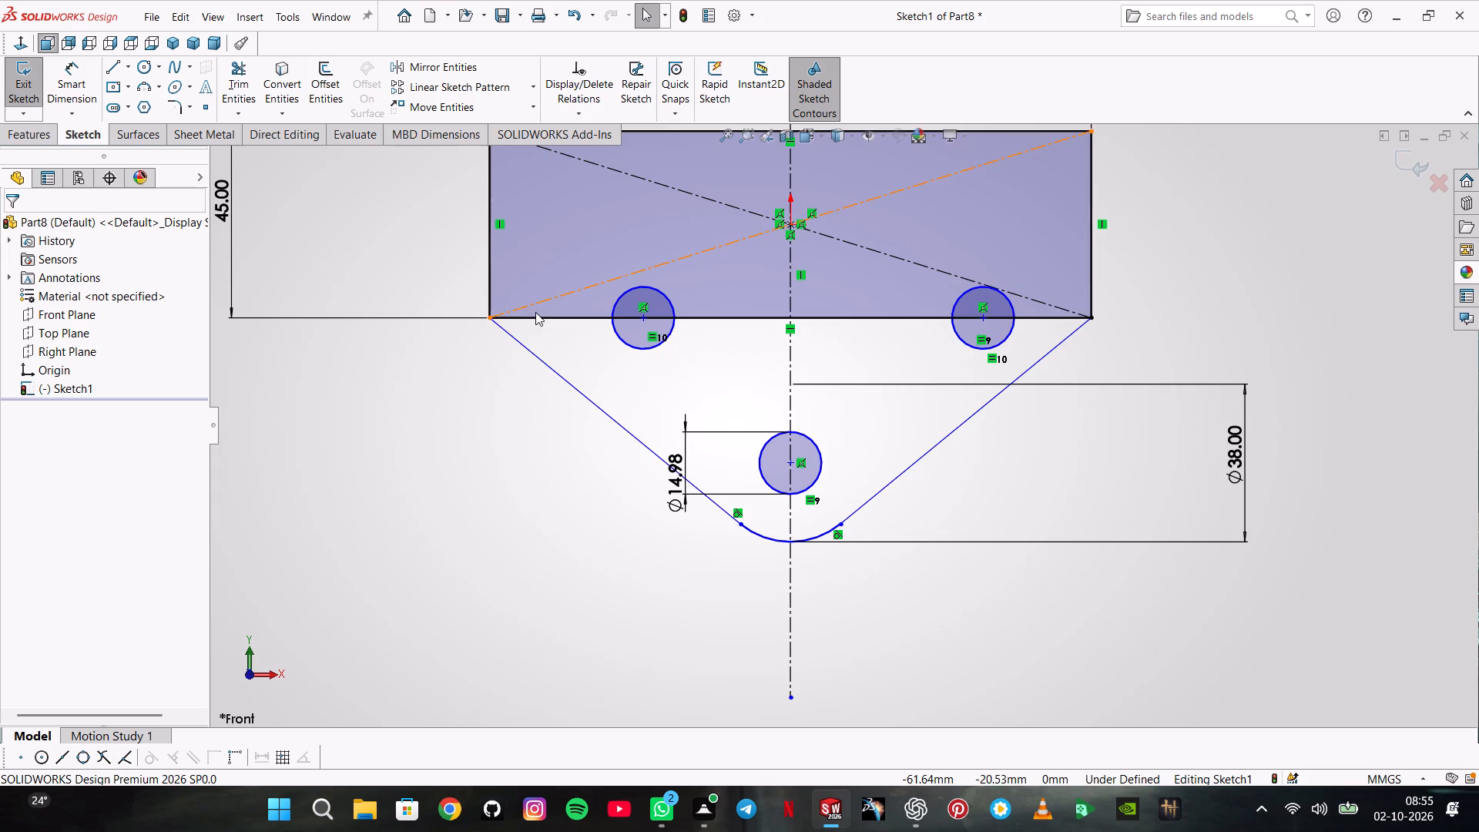
Delete the rectangle's bottom edge between the two slanted lines.
left_click(560, 317)
key("Delete")
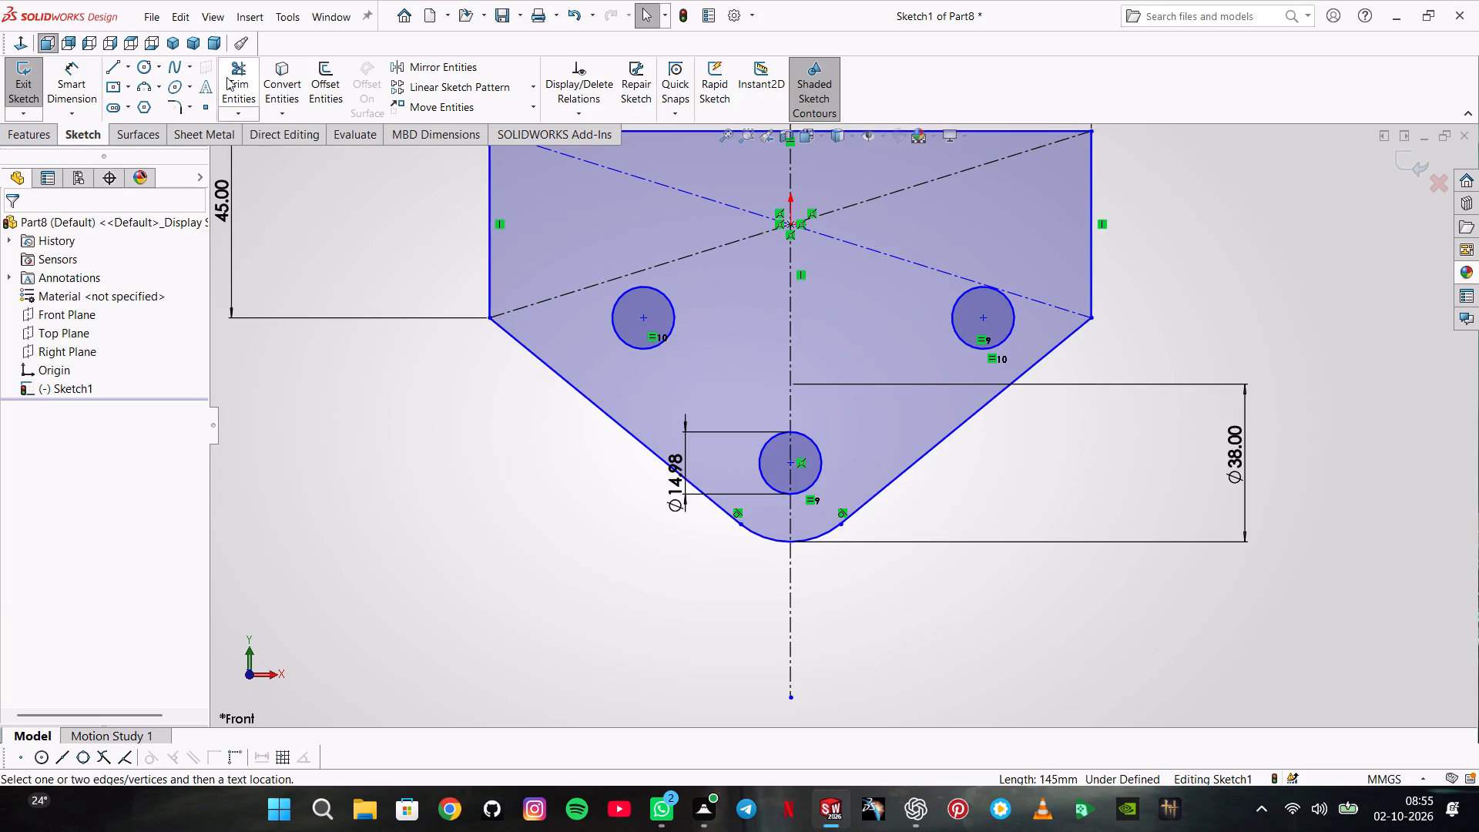
Add 38 mm sketch fillets at the two corners where the vertical sides meet the slanted lines.
left_click(170, 113)
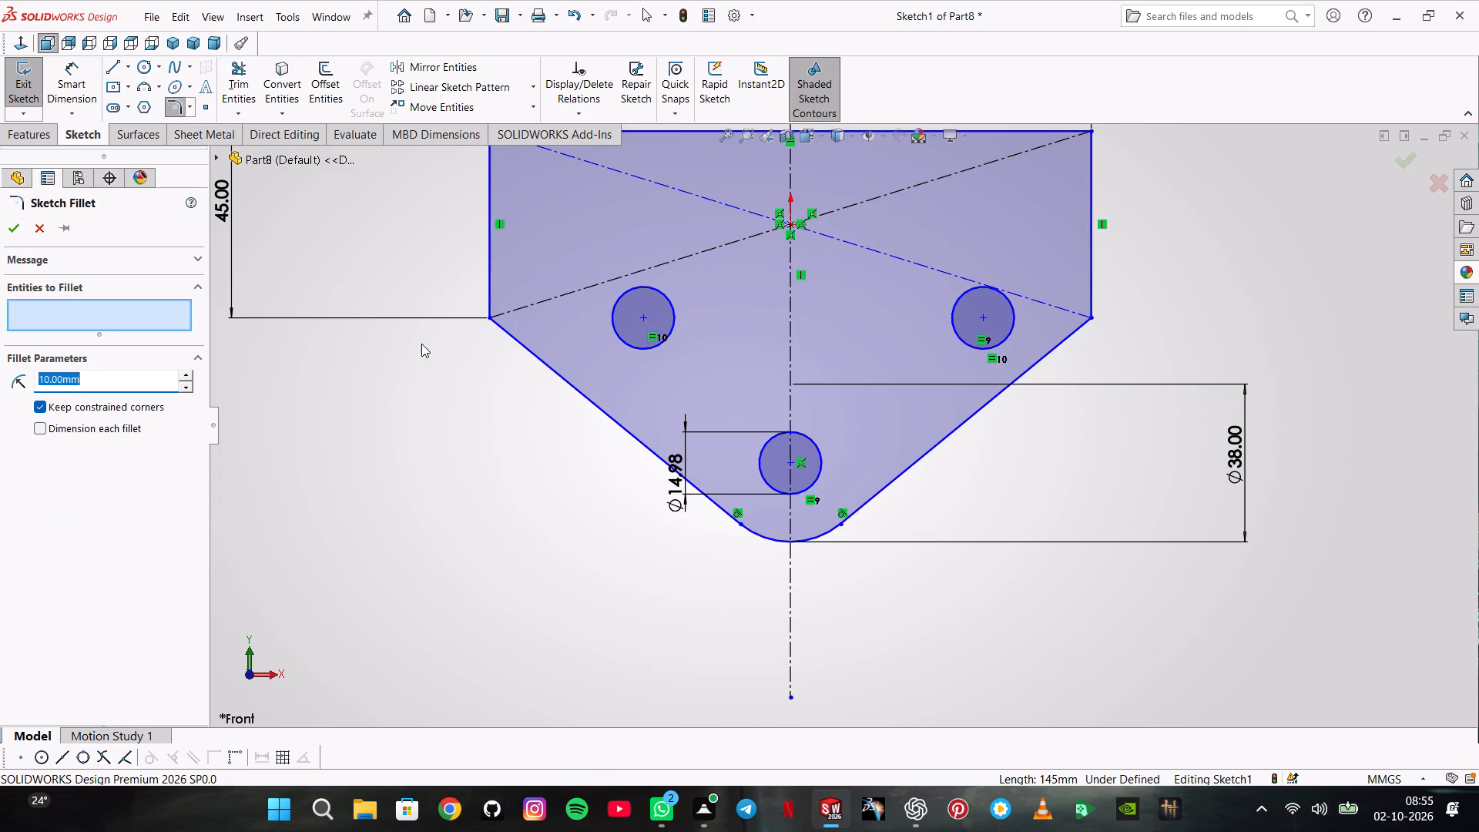
key("3")
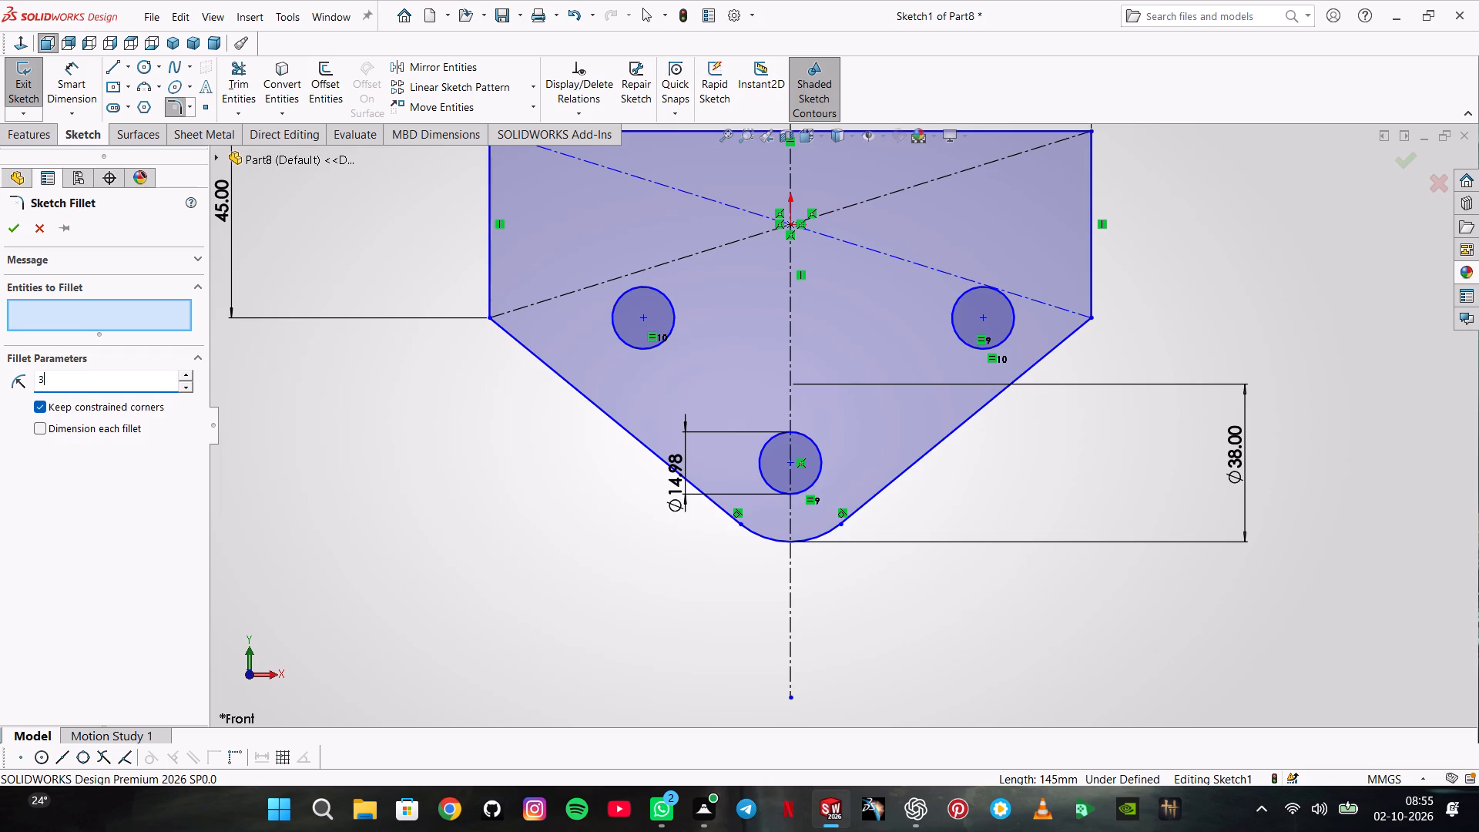
key("8")
key("Return")
left_click(488, 314)
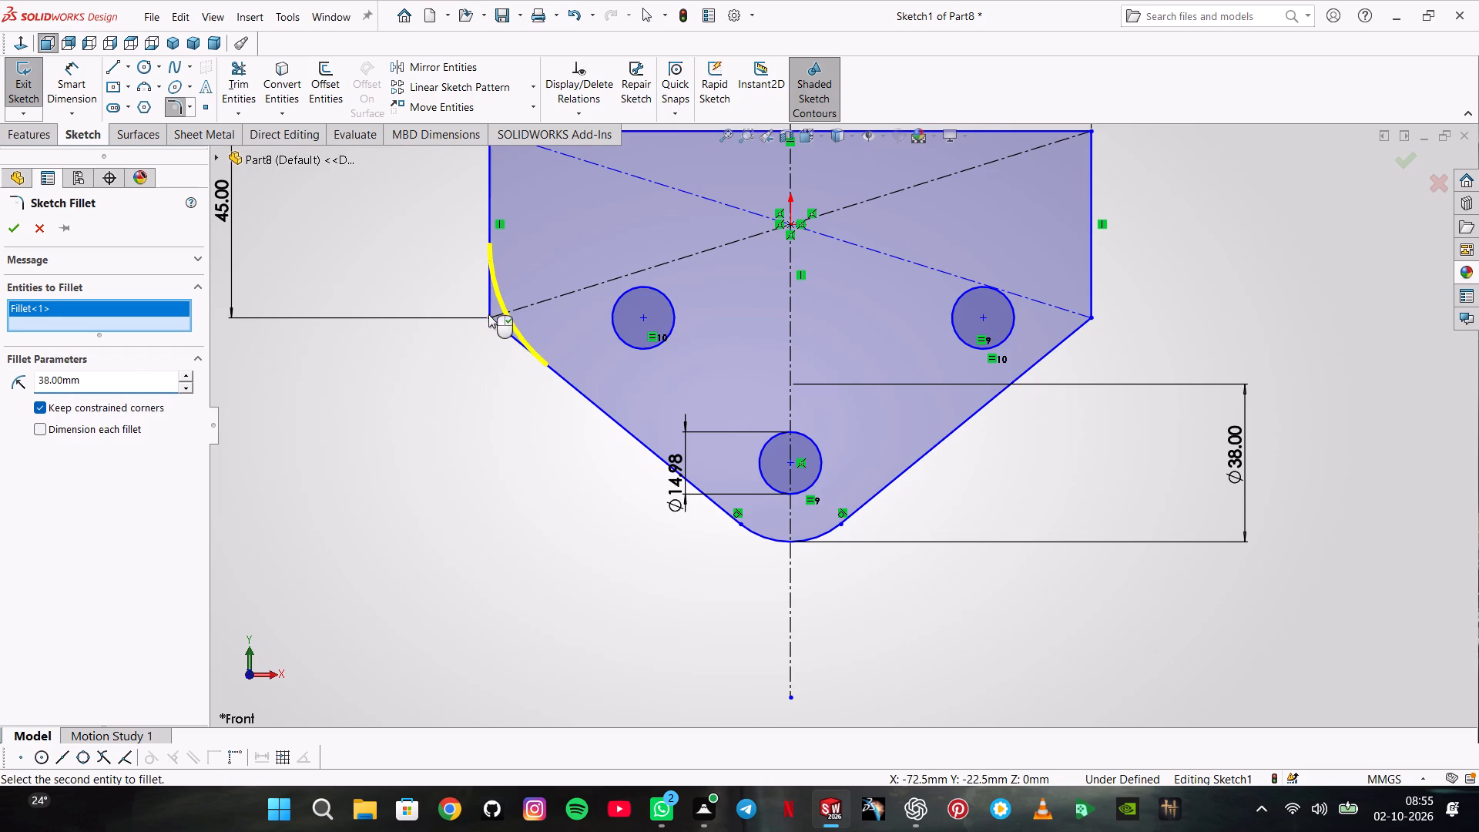
left_click(1092, 318)
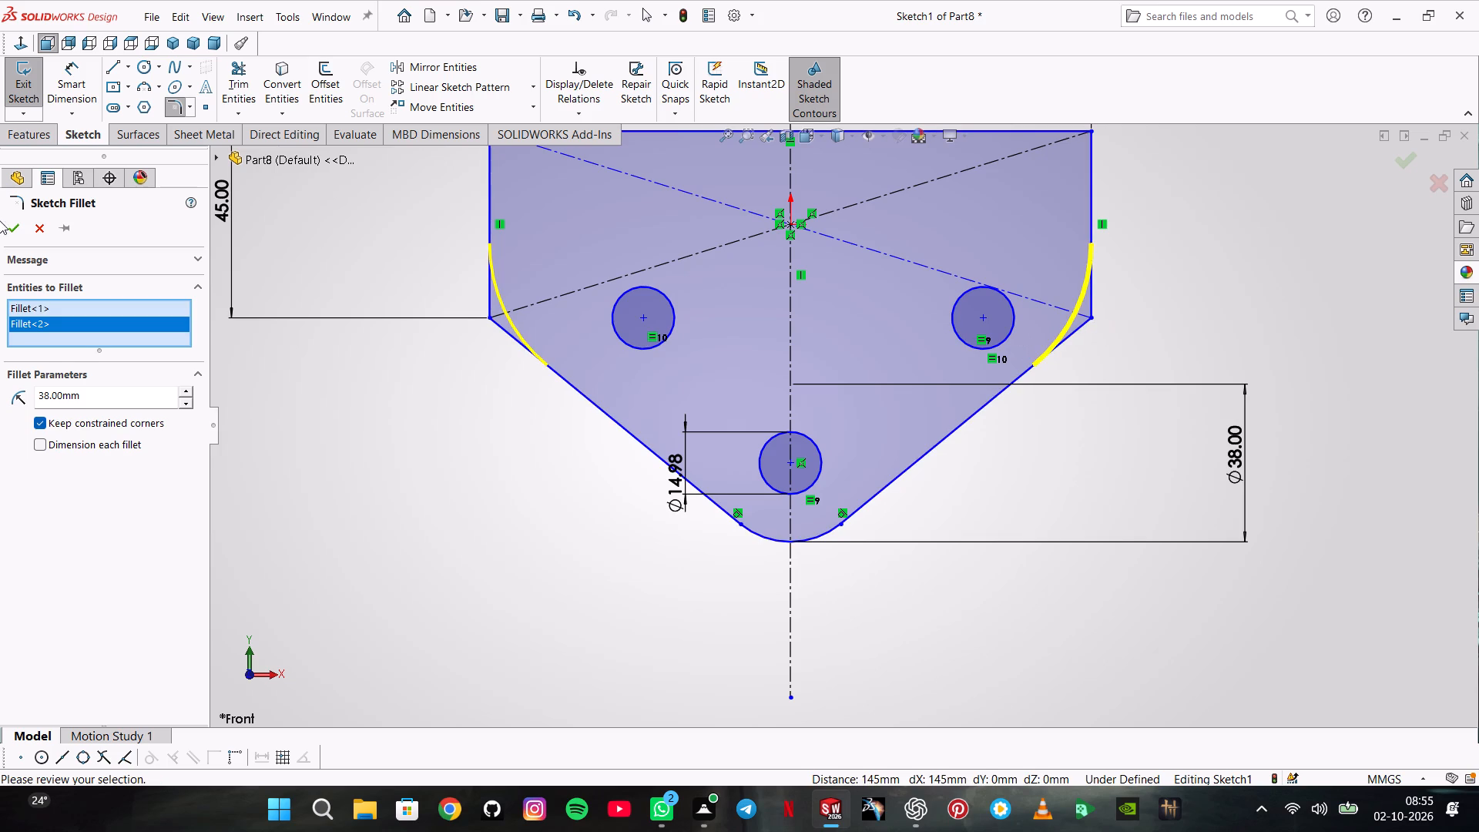
left_click(7, 220)
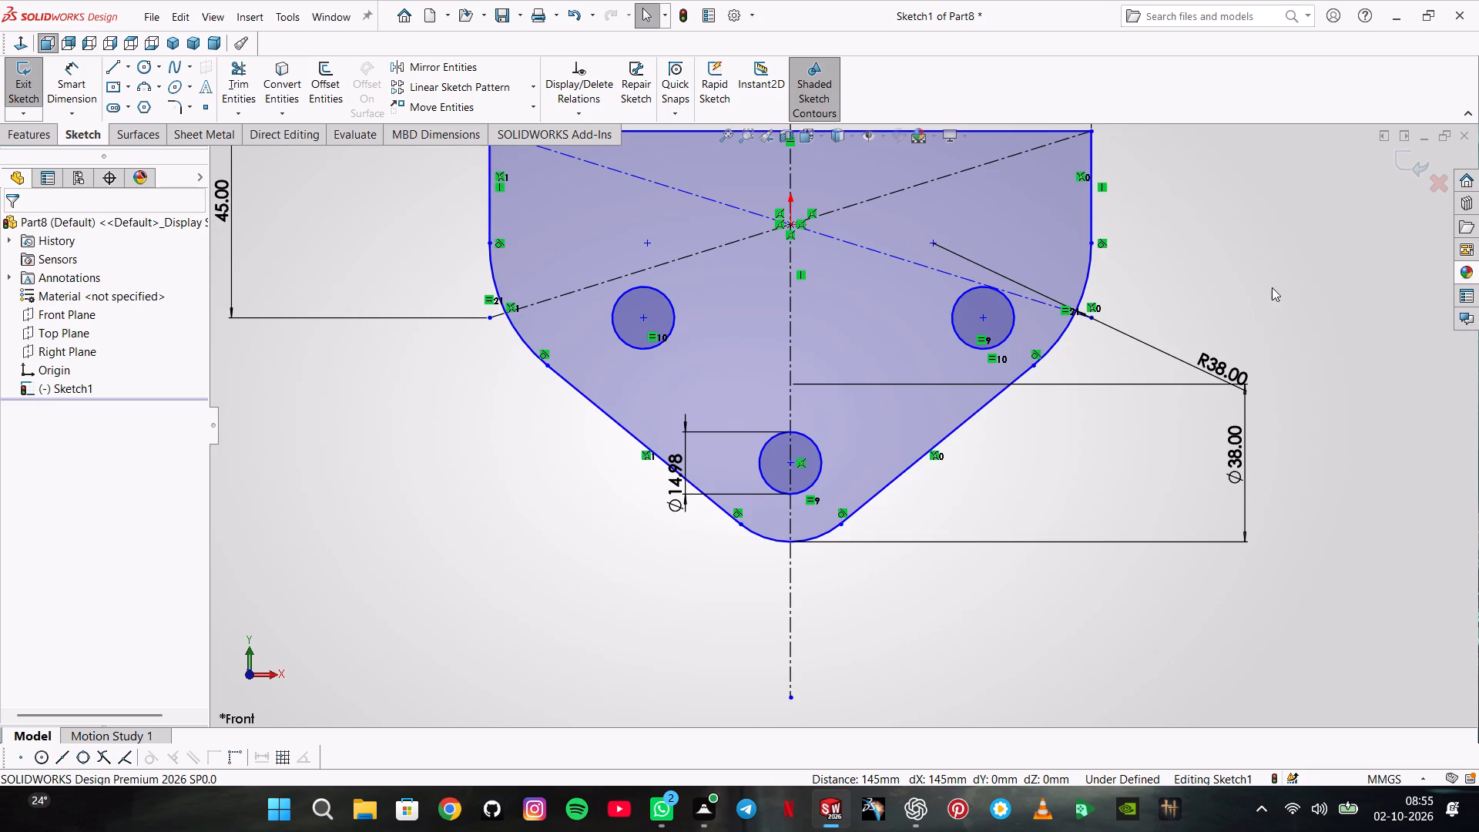
Set the radius of the corner fillets to 38/2 mm (19 mm).
double_click(1239, 383)
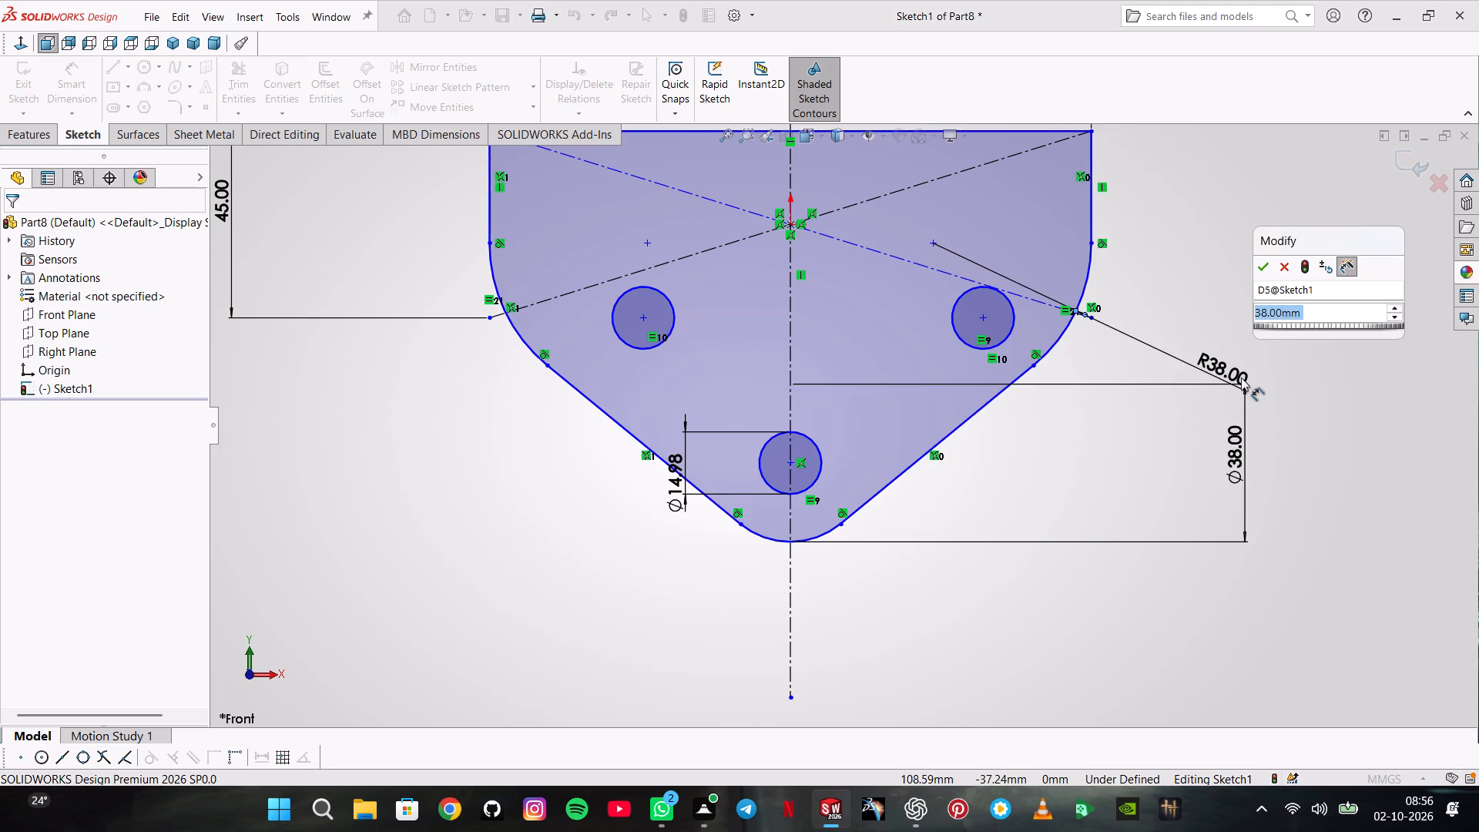
type("38")
type("/2")
key("Return")
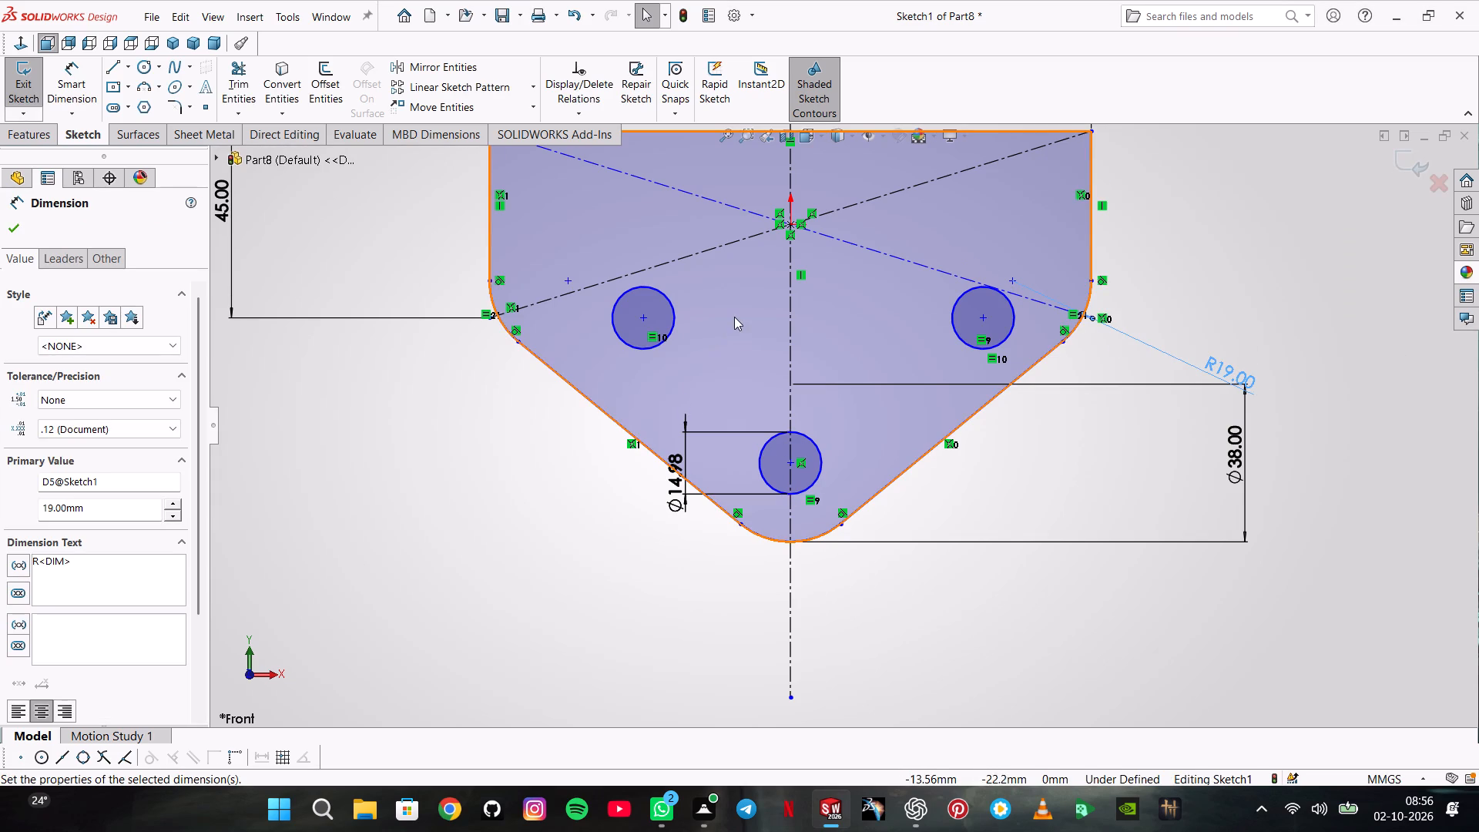
key("Escape")
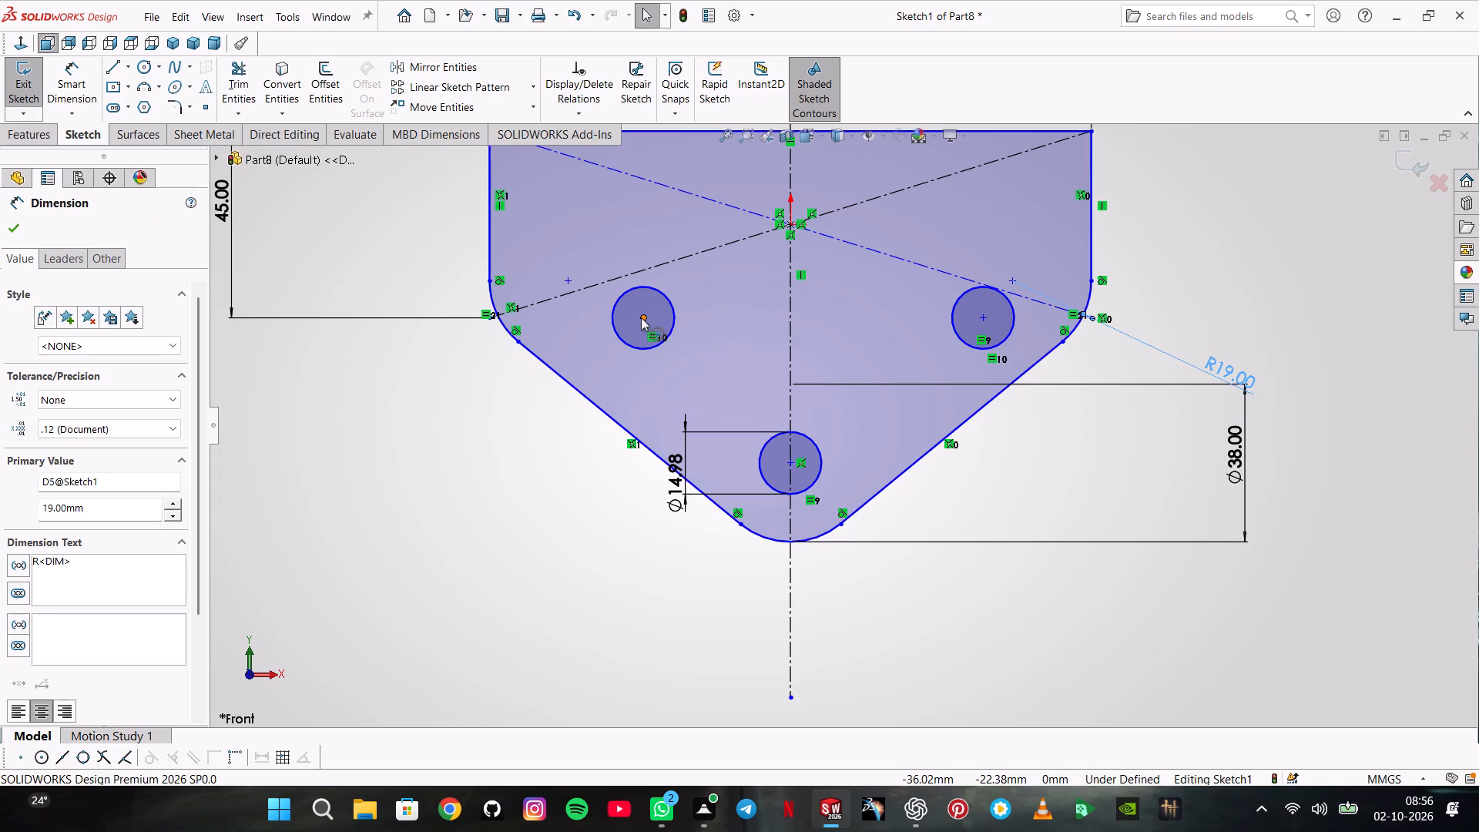
Make the two side holes' centres coincident with the centre points of the adjacent corner fillets.
left_click(646, 317)
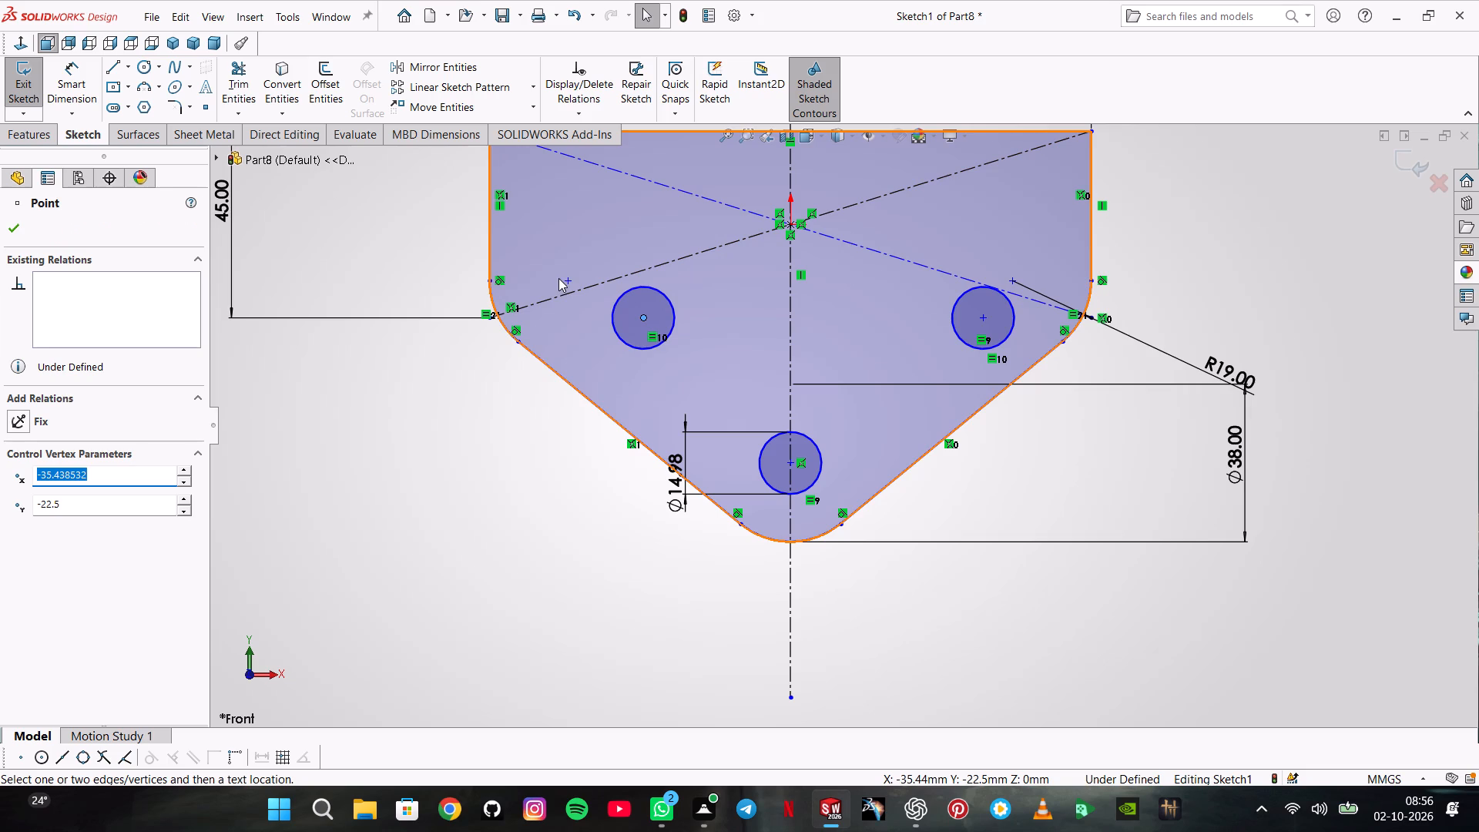
left_click(565, 280, "ctrl")
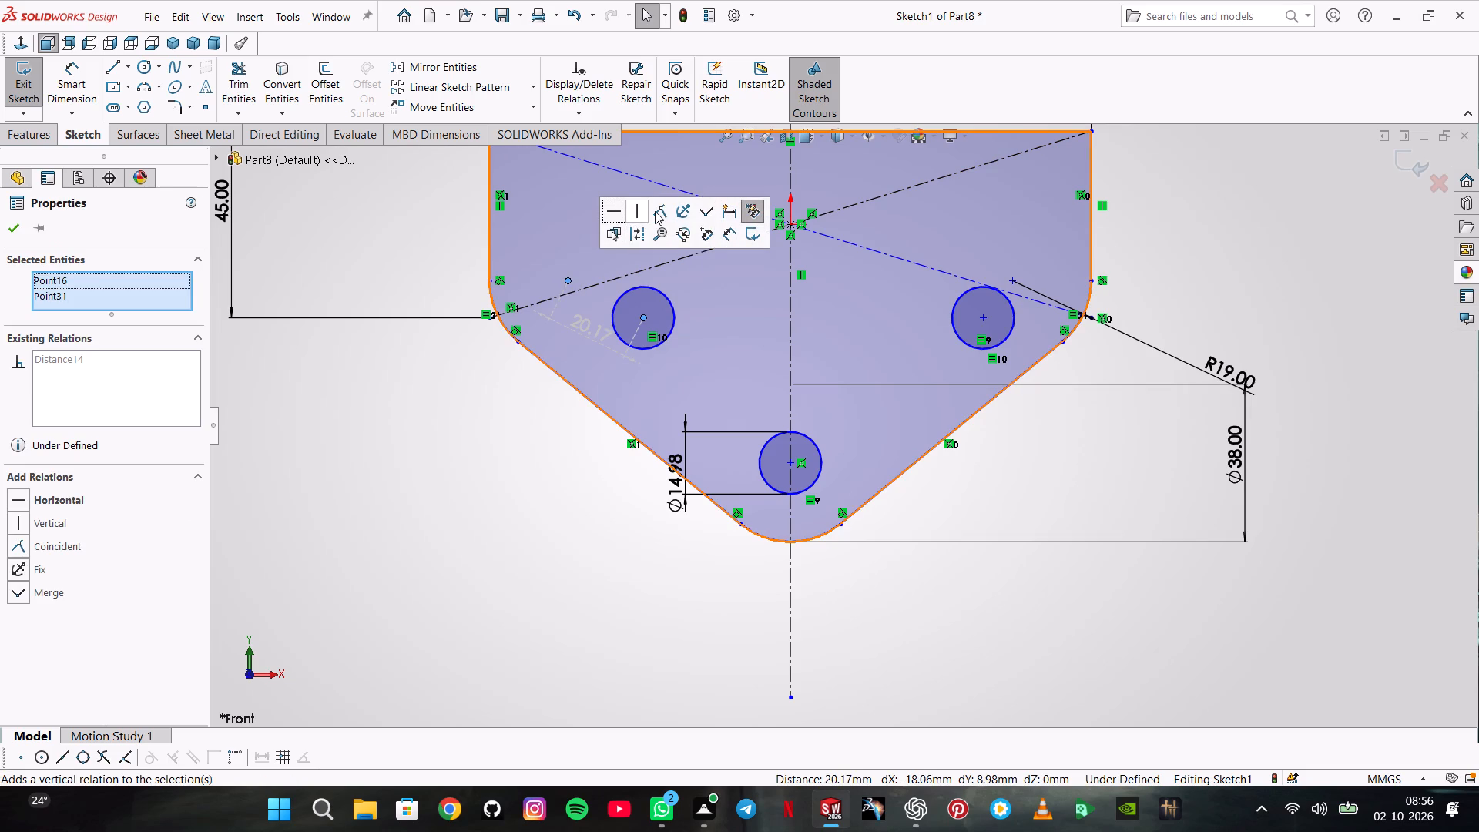
left_click(656, 211)
left_click(495, 493)
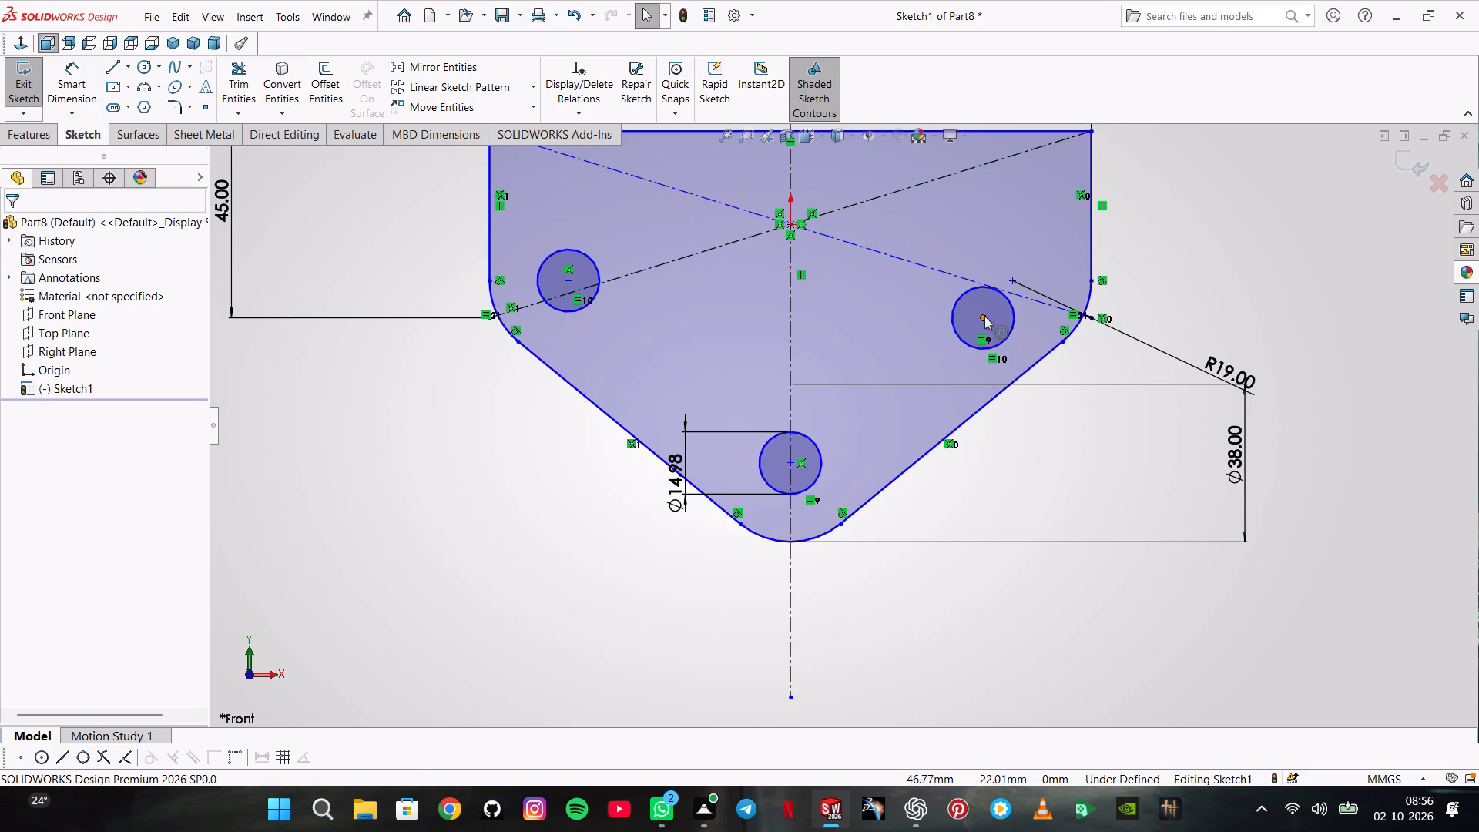
left_click(984, 316, "ctrl")
left_click(1009, 279, "ctrl")
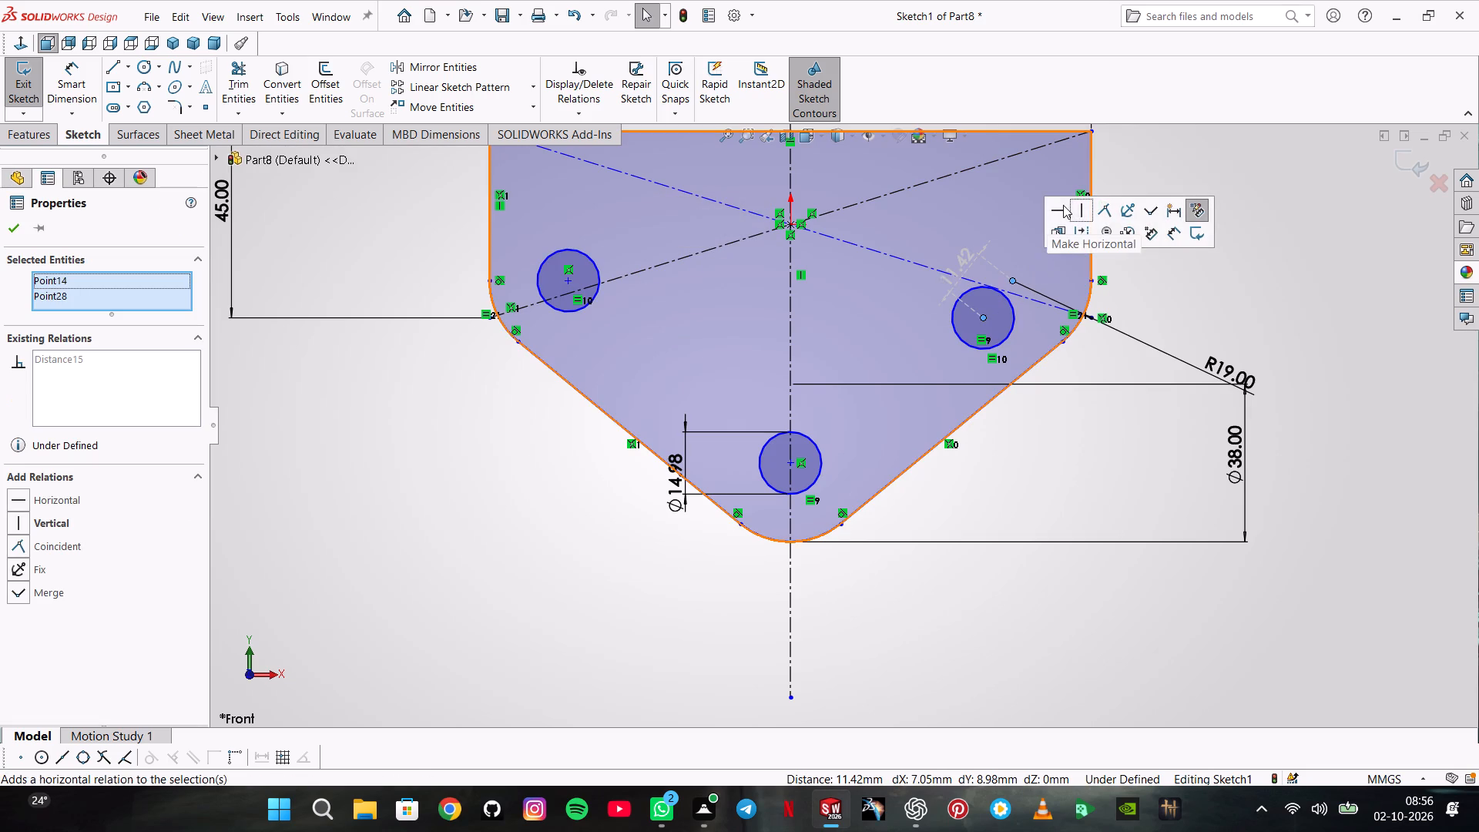
left_click(1096, 212)
left_click(1208, 310)
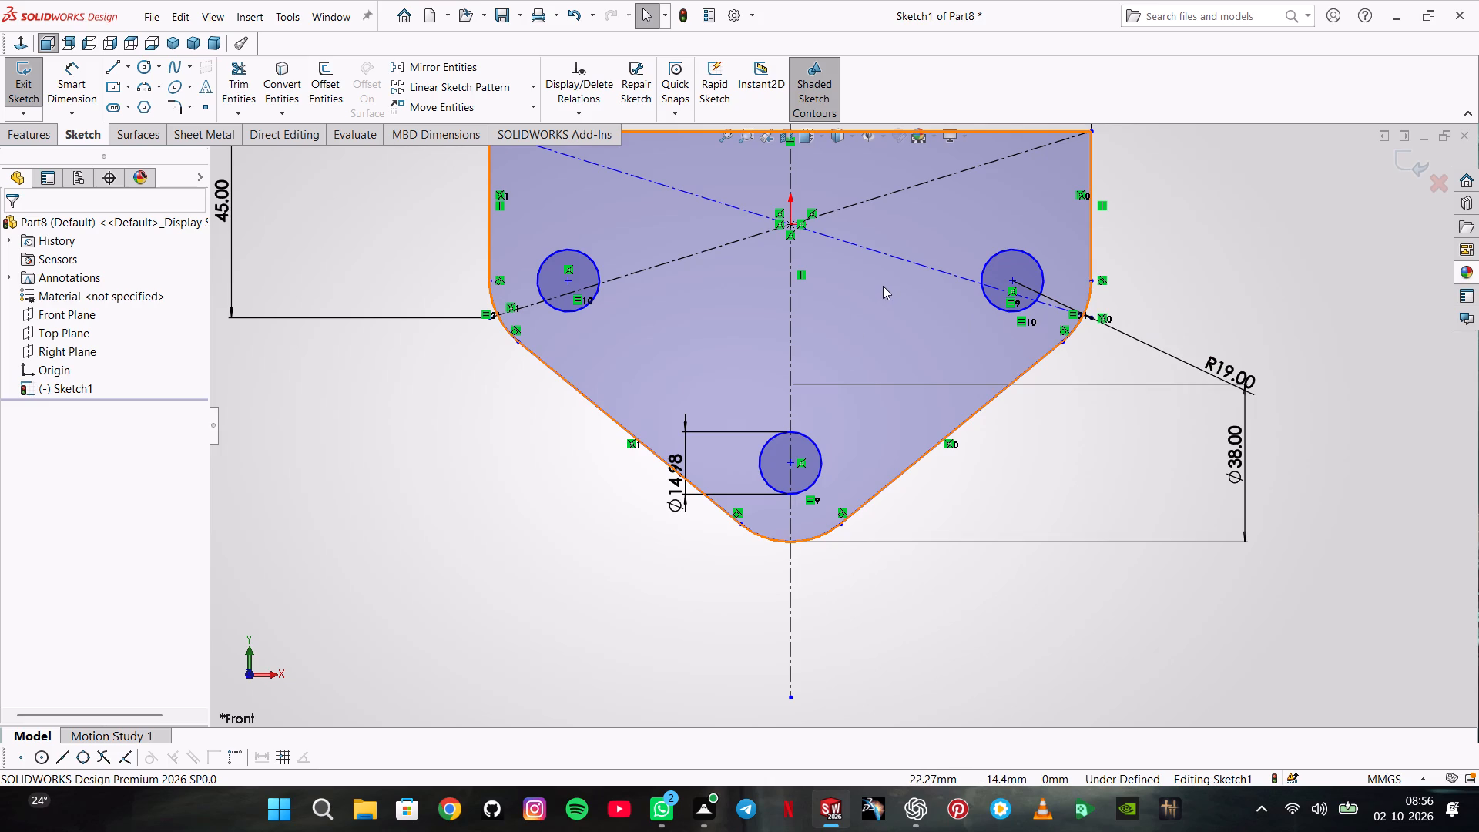
Dimension the bottom hole's centre 75 mm below the plate's top edge.
scroll(1124, 220, "up", 2)
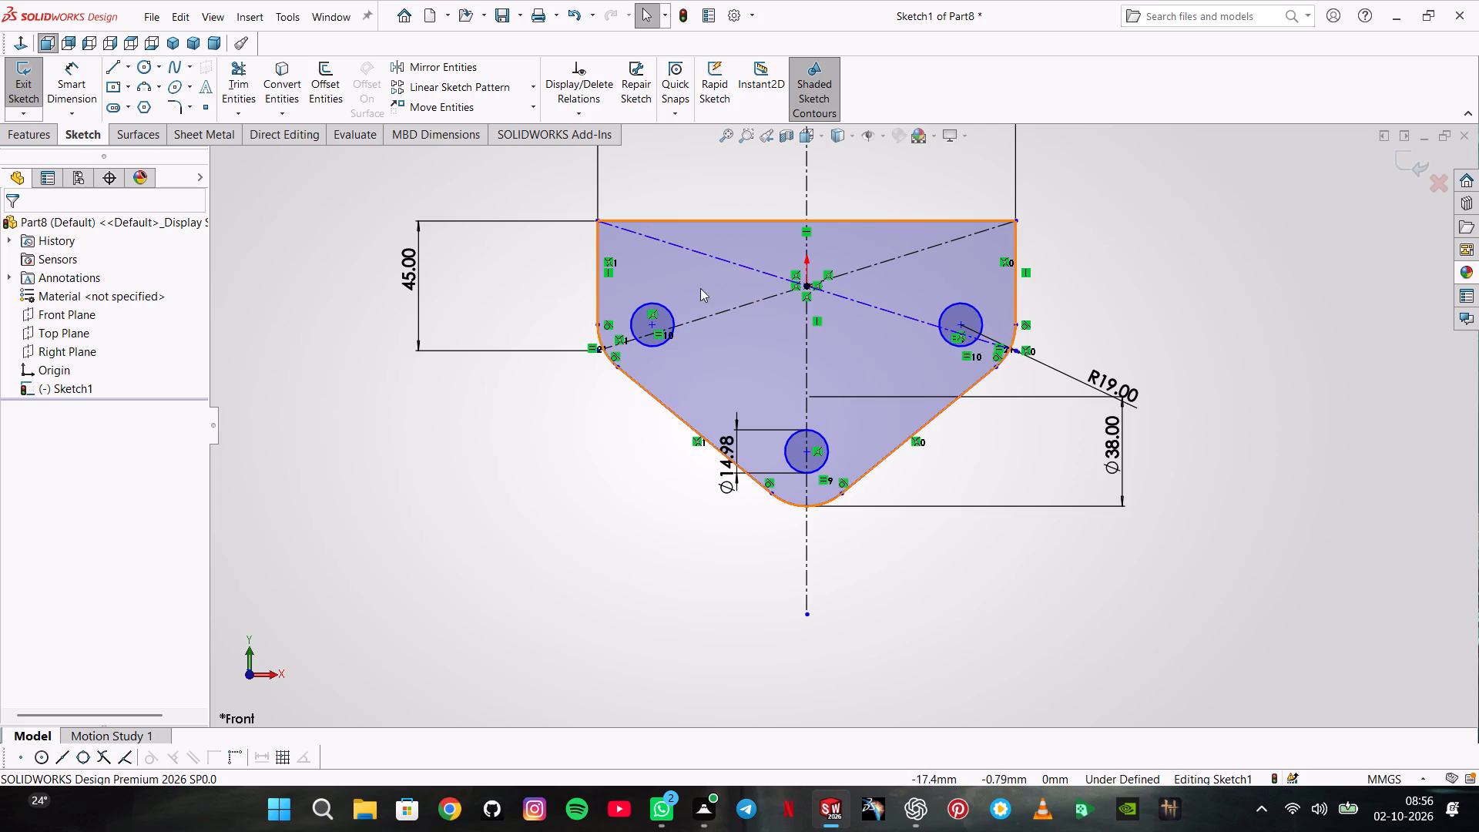
left_click(85, 79)
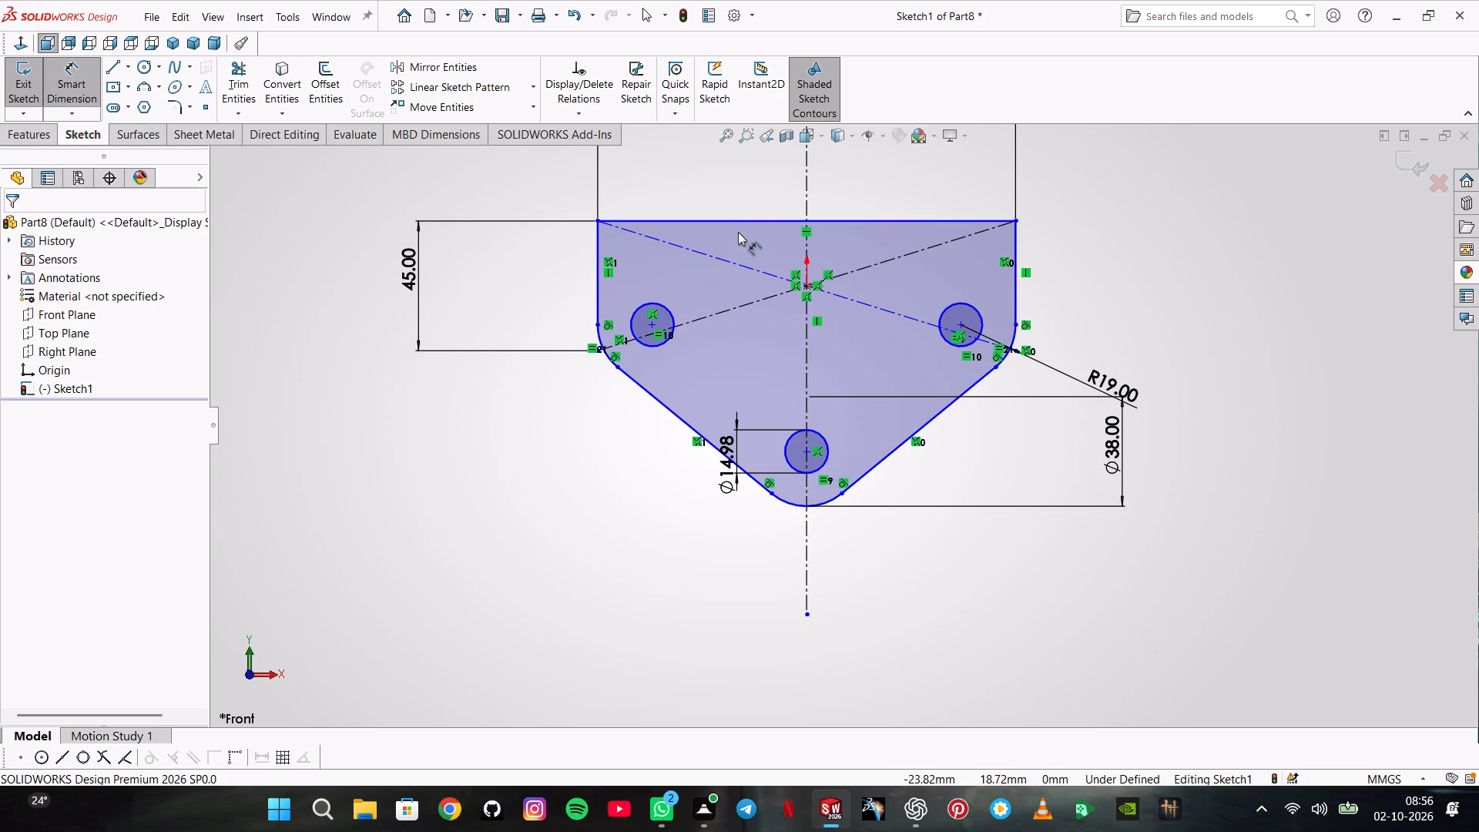
left_click(746, 217)
left_click(808, 451)
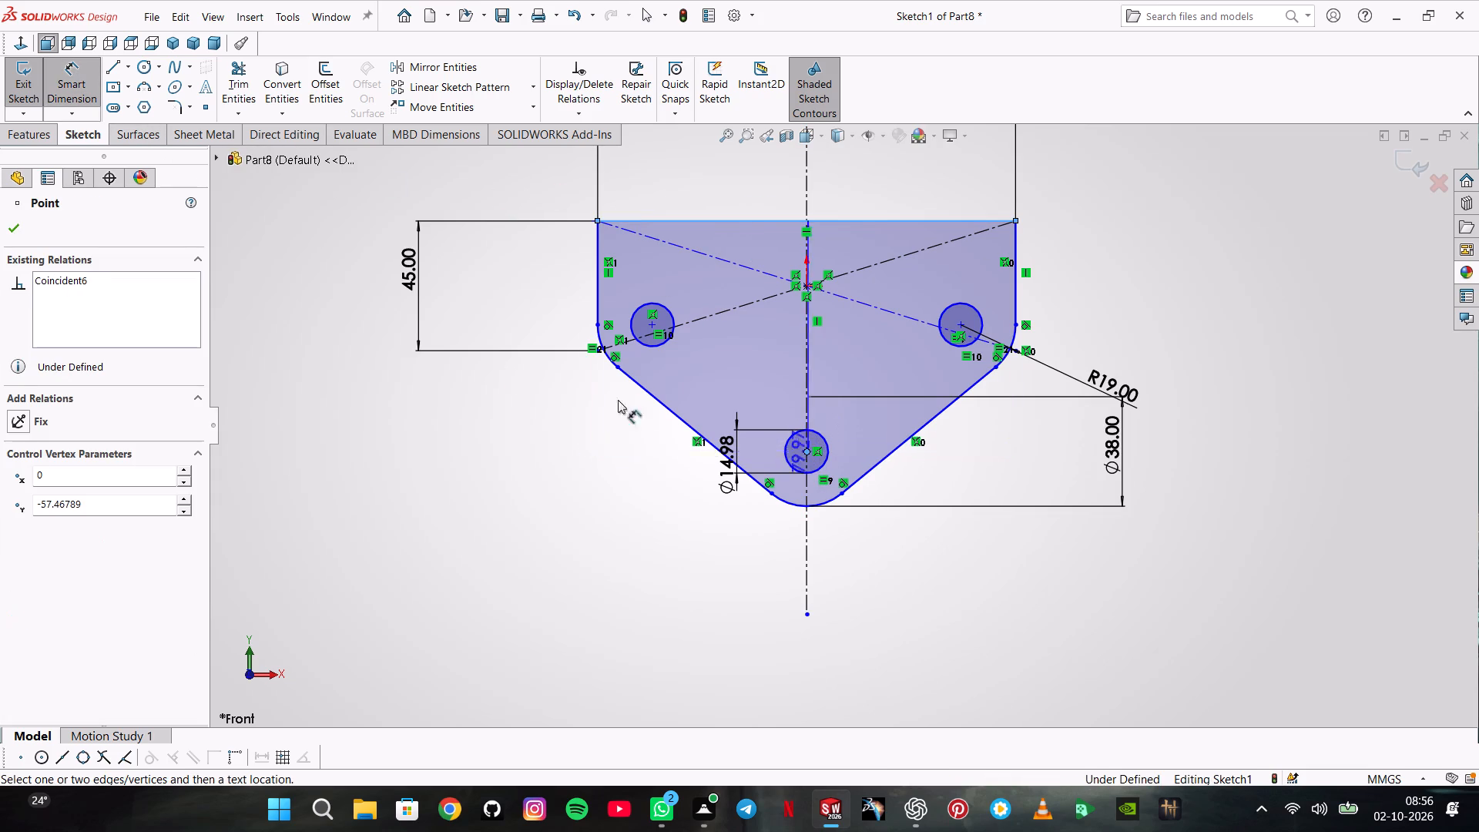
left_click(329, 336)
key("7")
key("5")
key("Return")
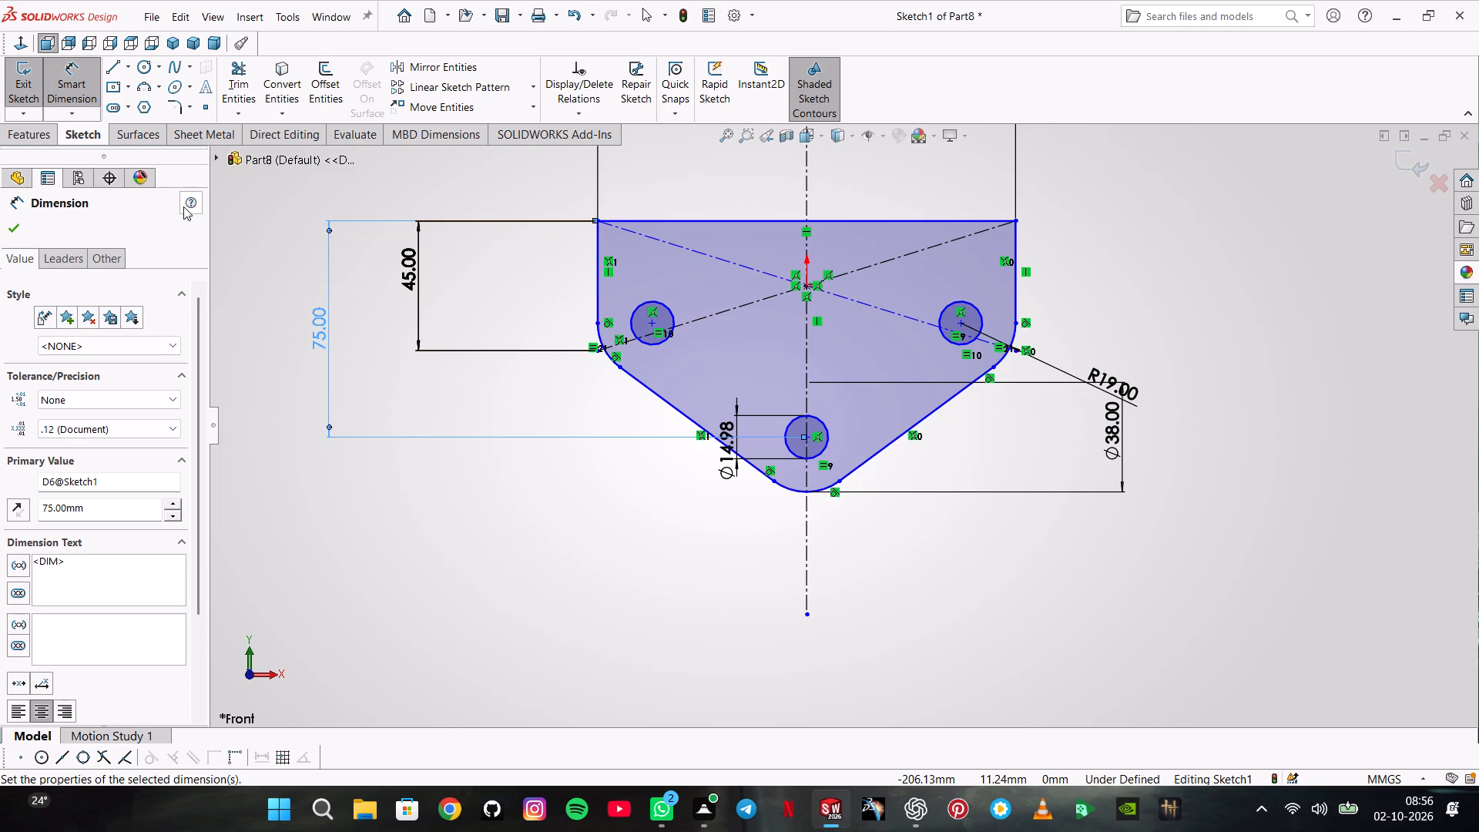
Dimension the left side hole's centre 45 mm below the plate's top edge.
left_click(652, 322)
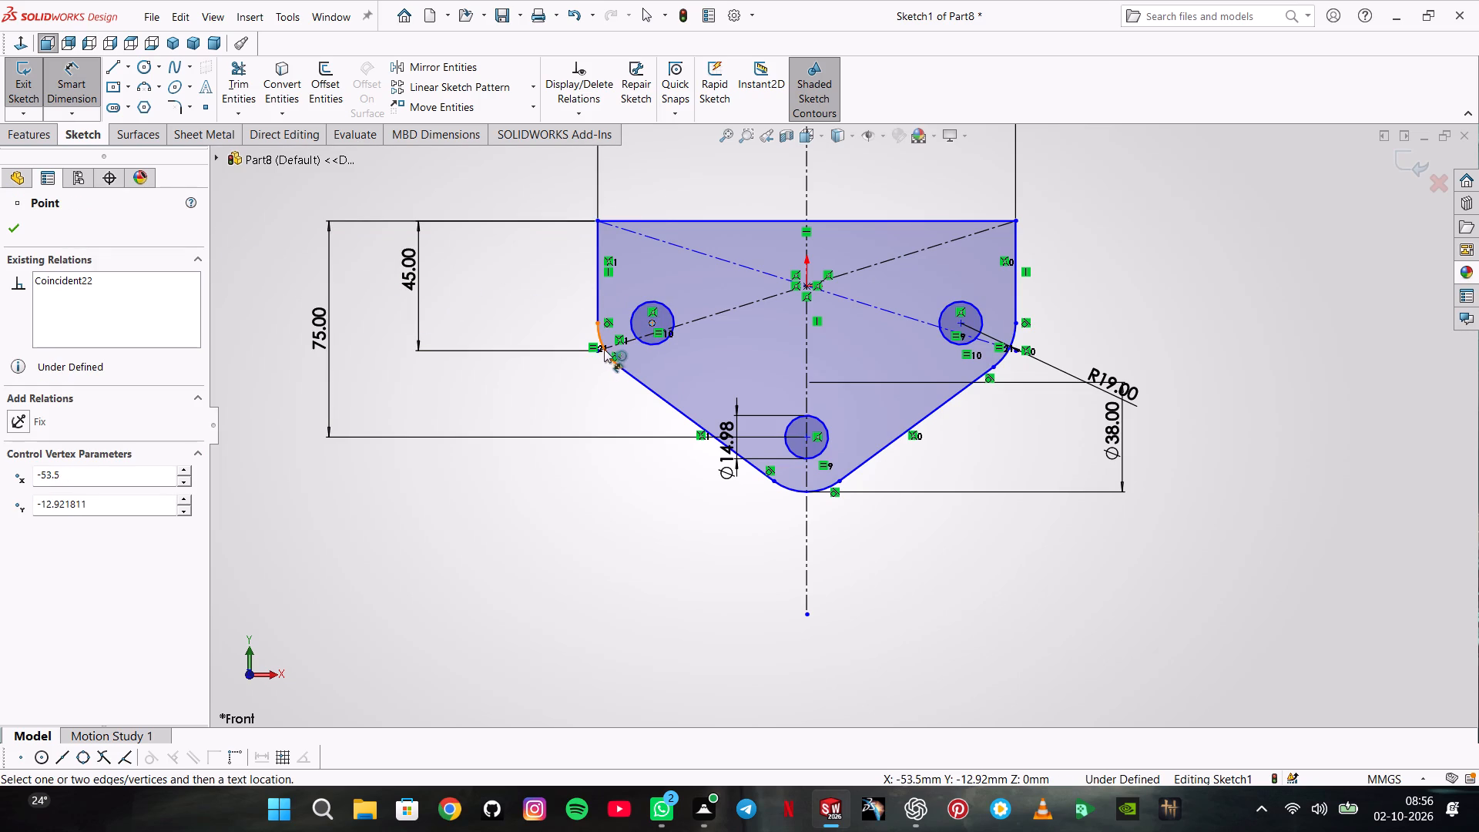
left_click(653, 219)
left_click(495, 273)
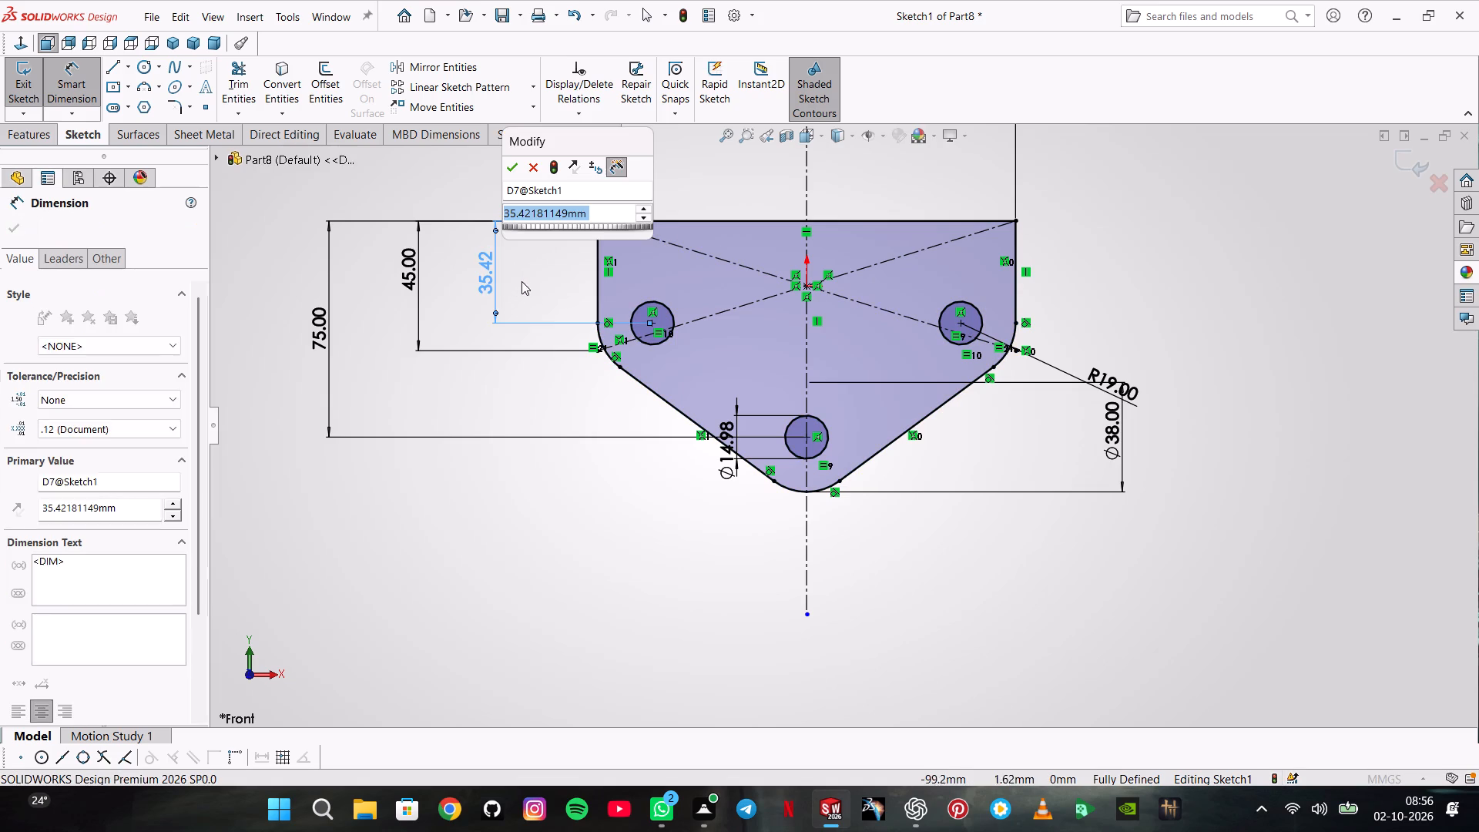
type("45")
key("Return")
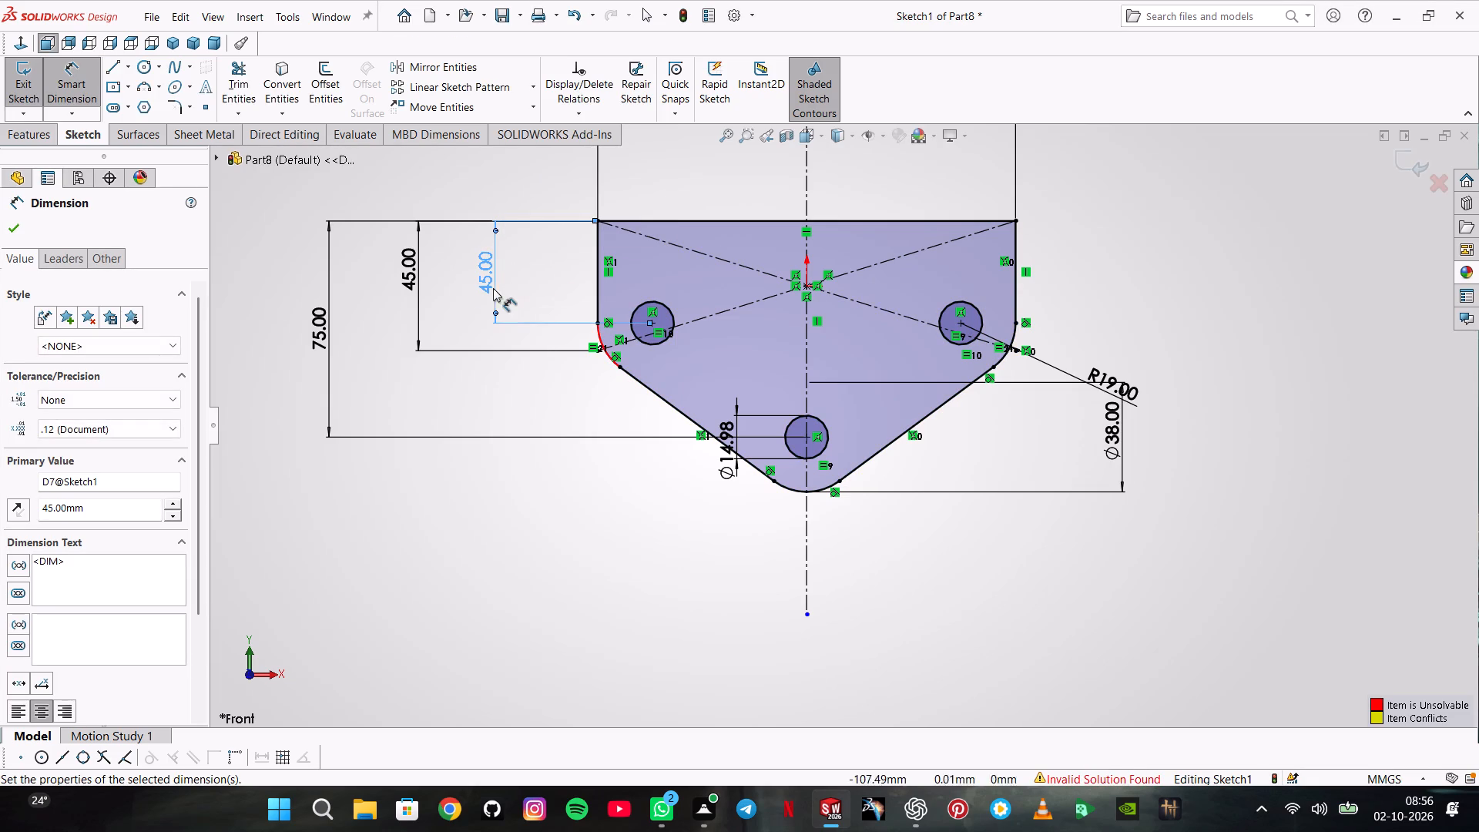
key("Escape")
Delete the original 45 mm height dimension running from the top edge to the rectangle's lower corner.
left_click(414, 270)
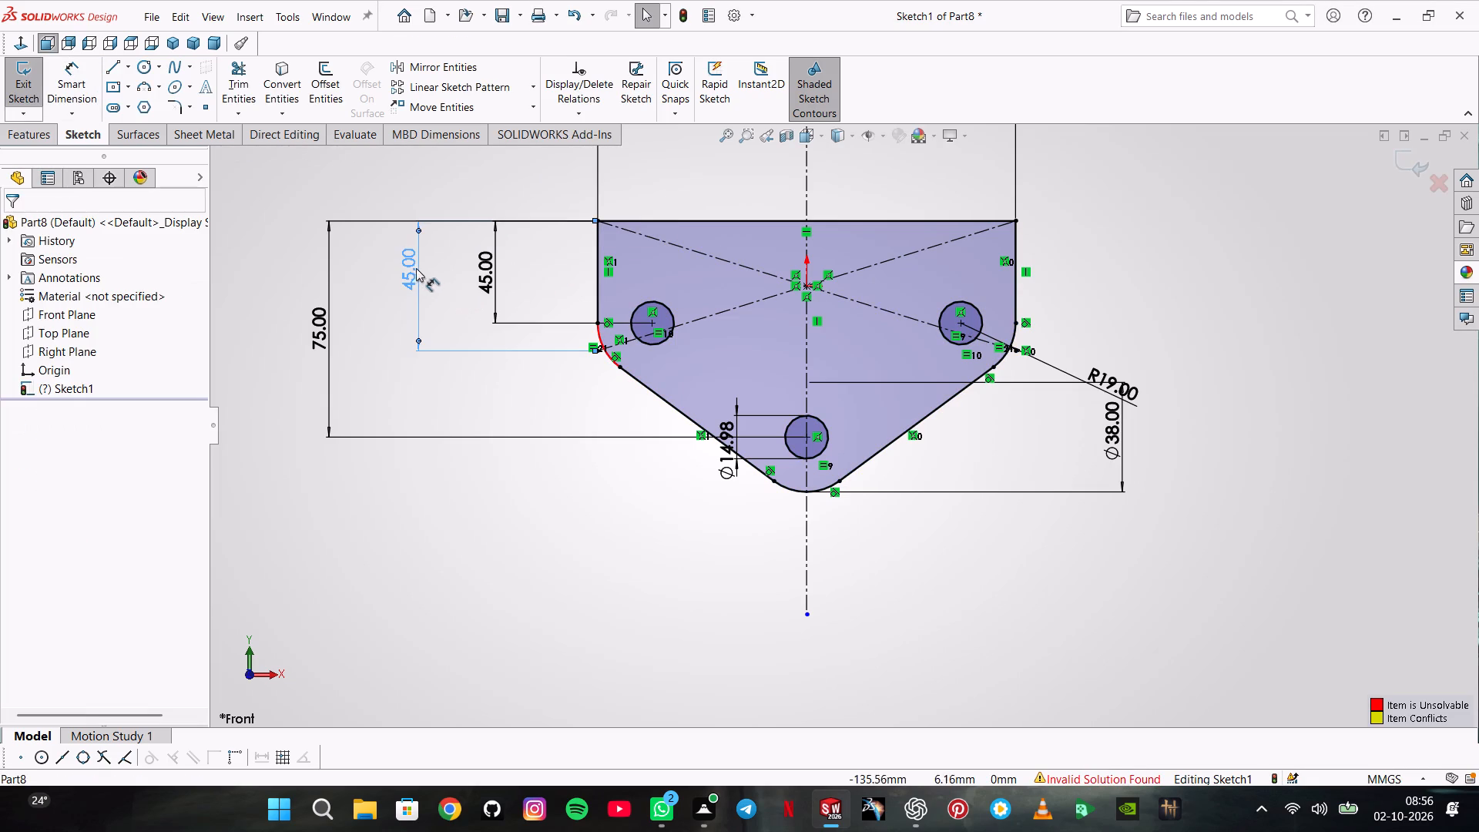
key("Delete")
key("Return")
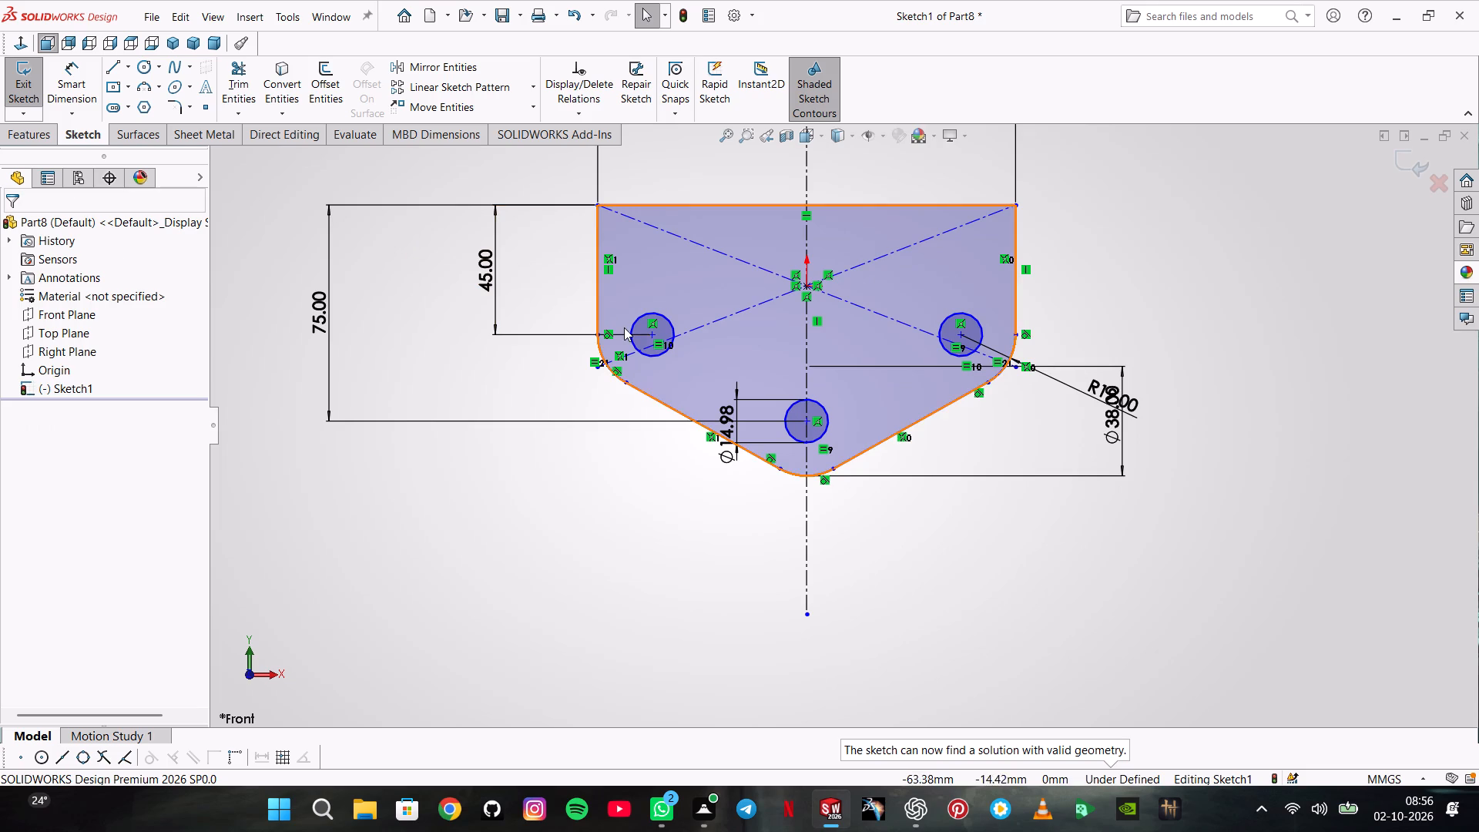
Set the distance from the top edge to the left side hole's centre to 45 mm.
double_click(488, 271)
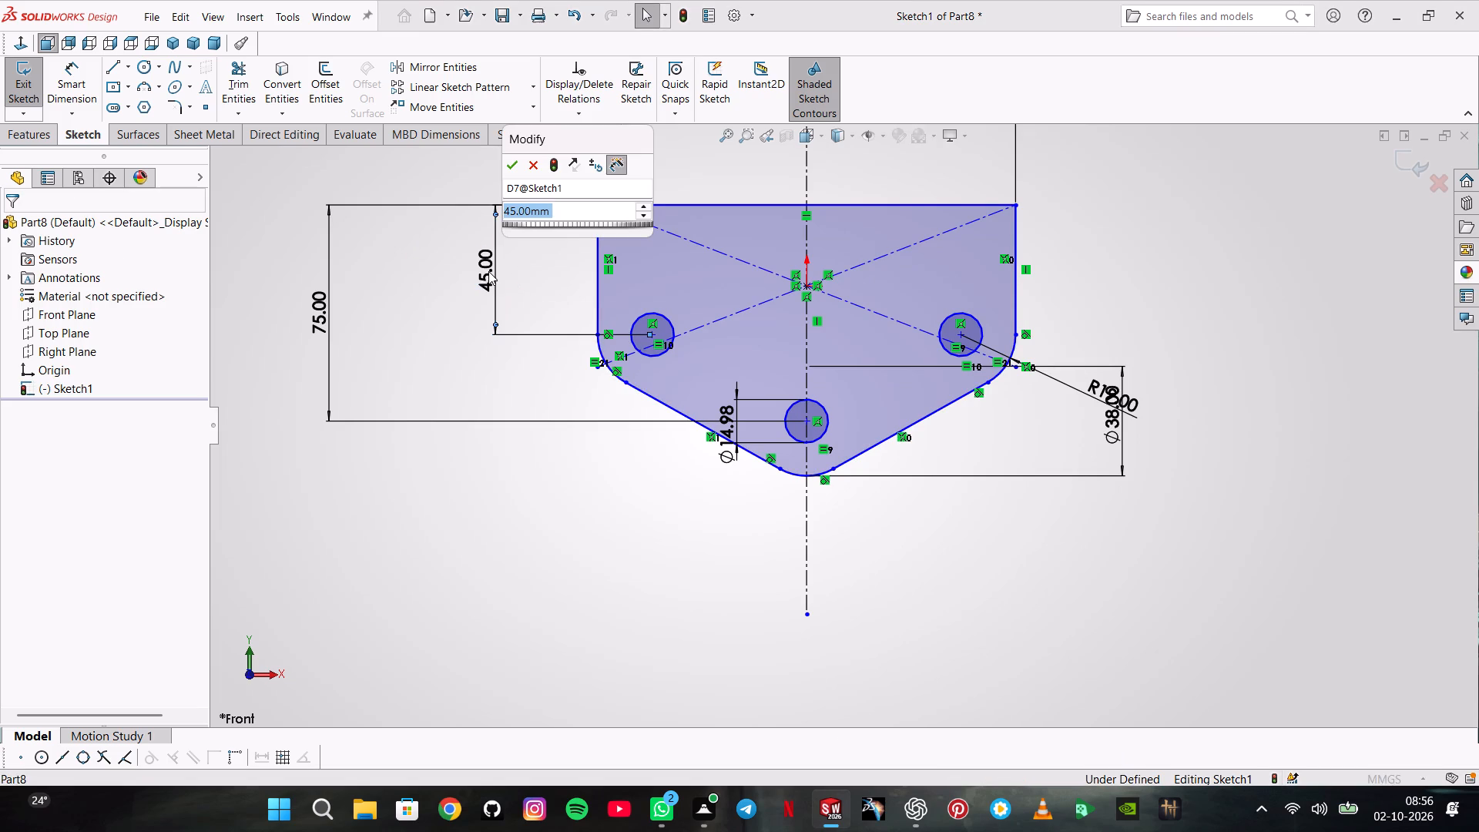
type("45")
key("Return")
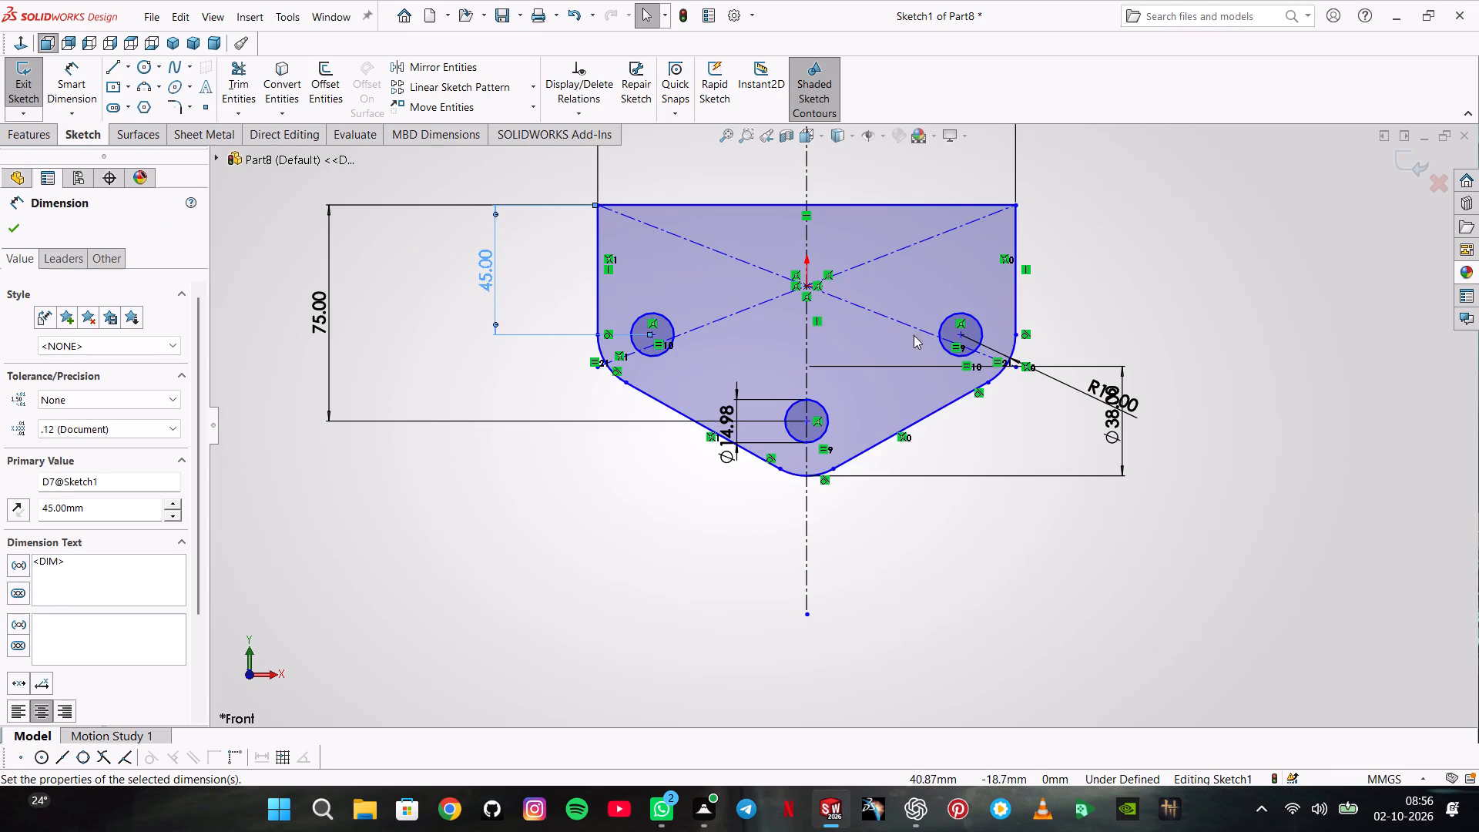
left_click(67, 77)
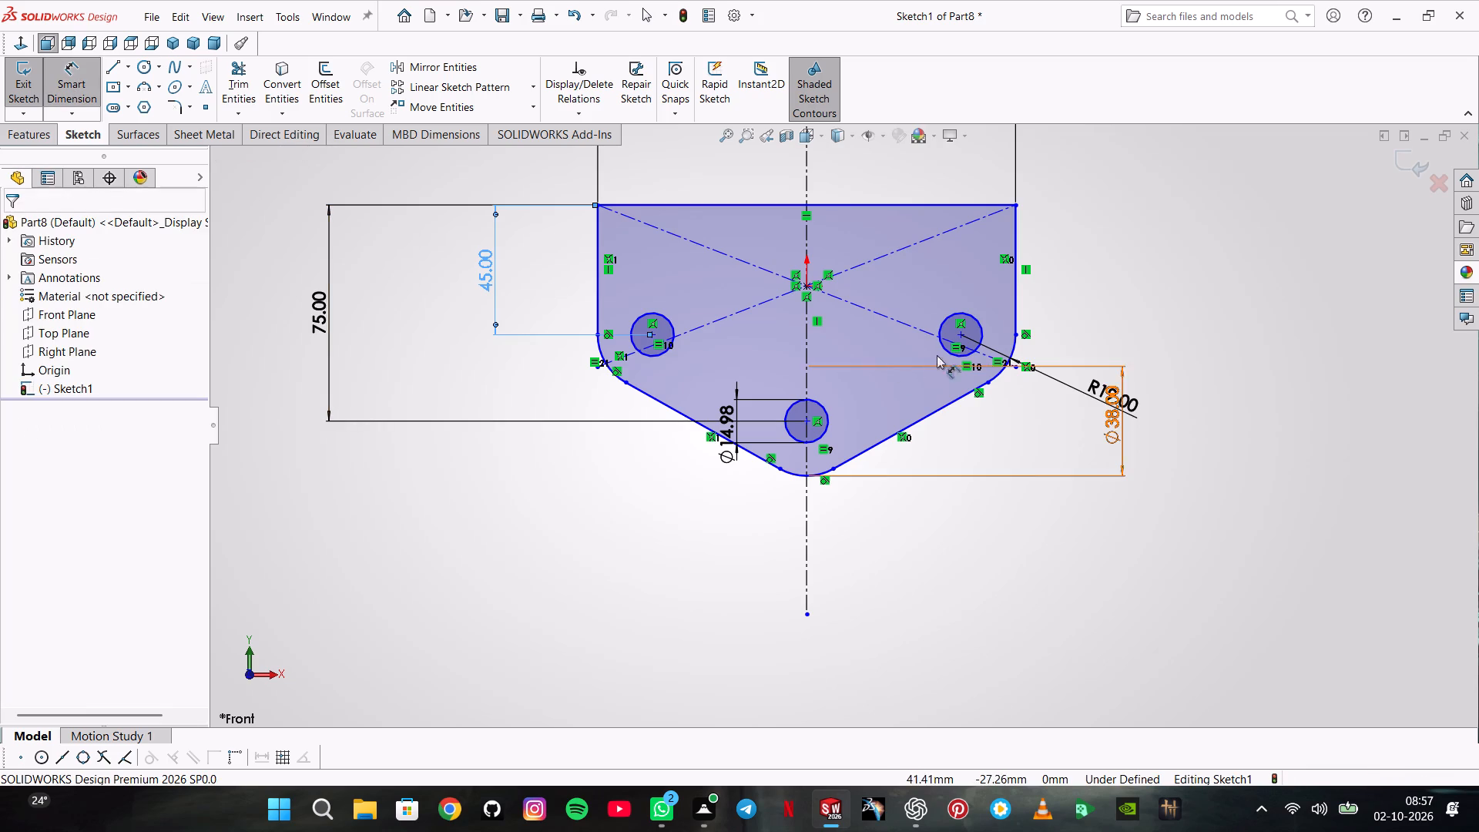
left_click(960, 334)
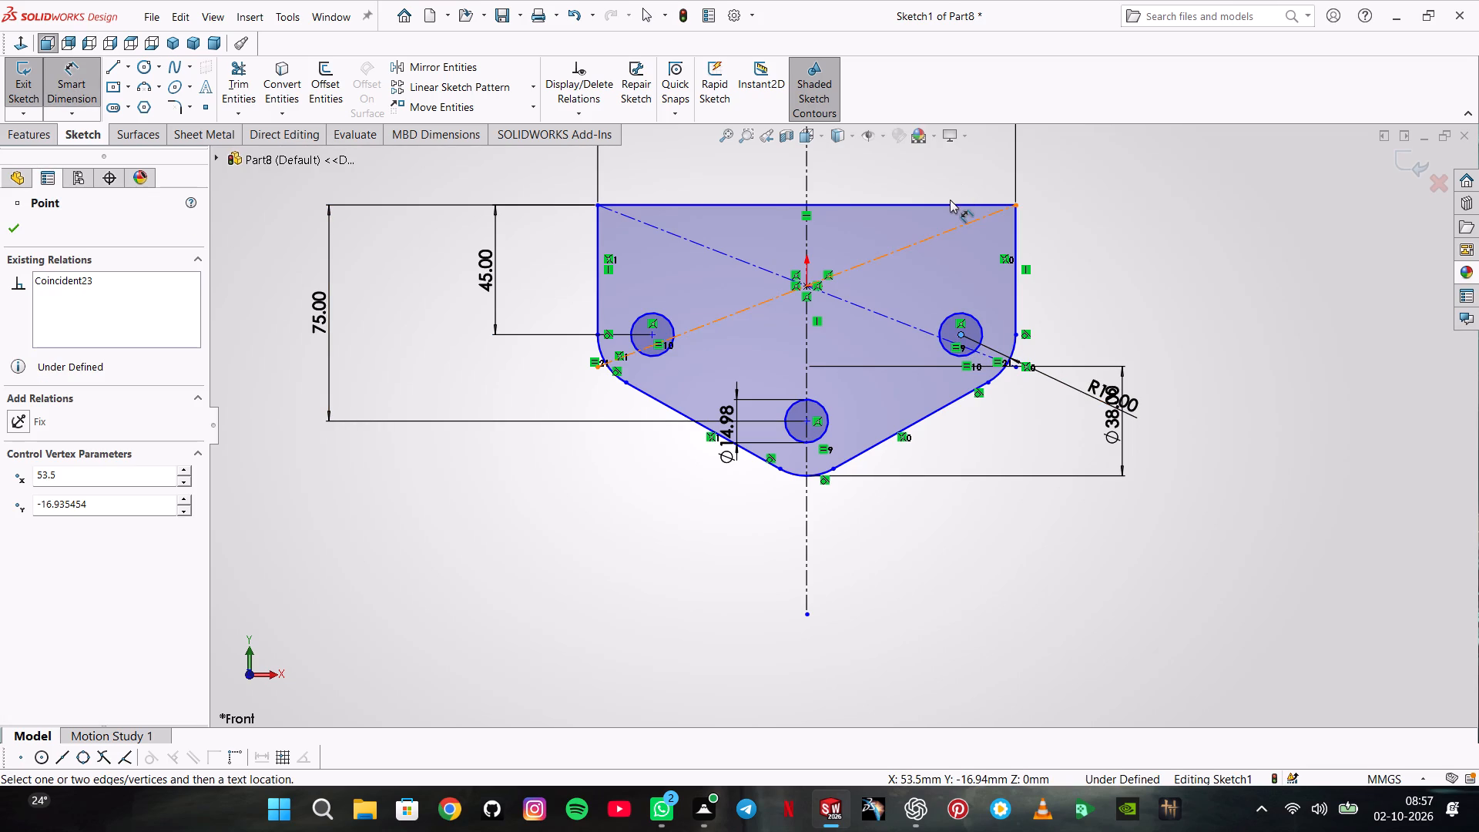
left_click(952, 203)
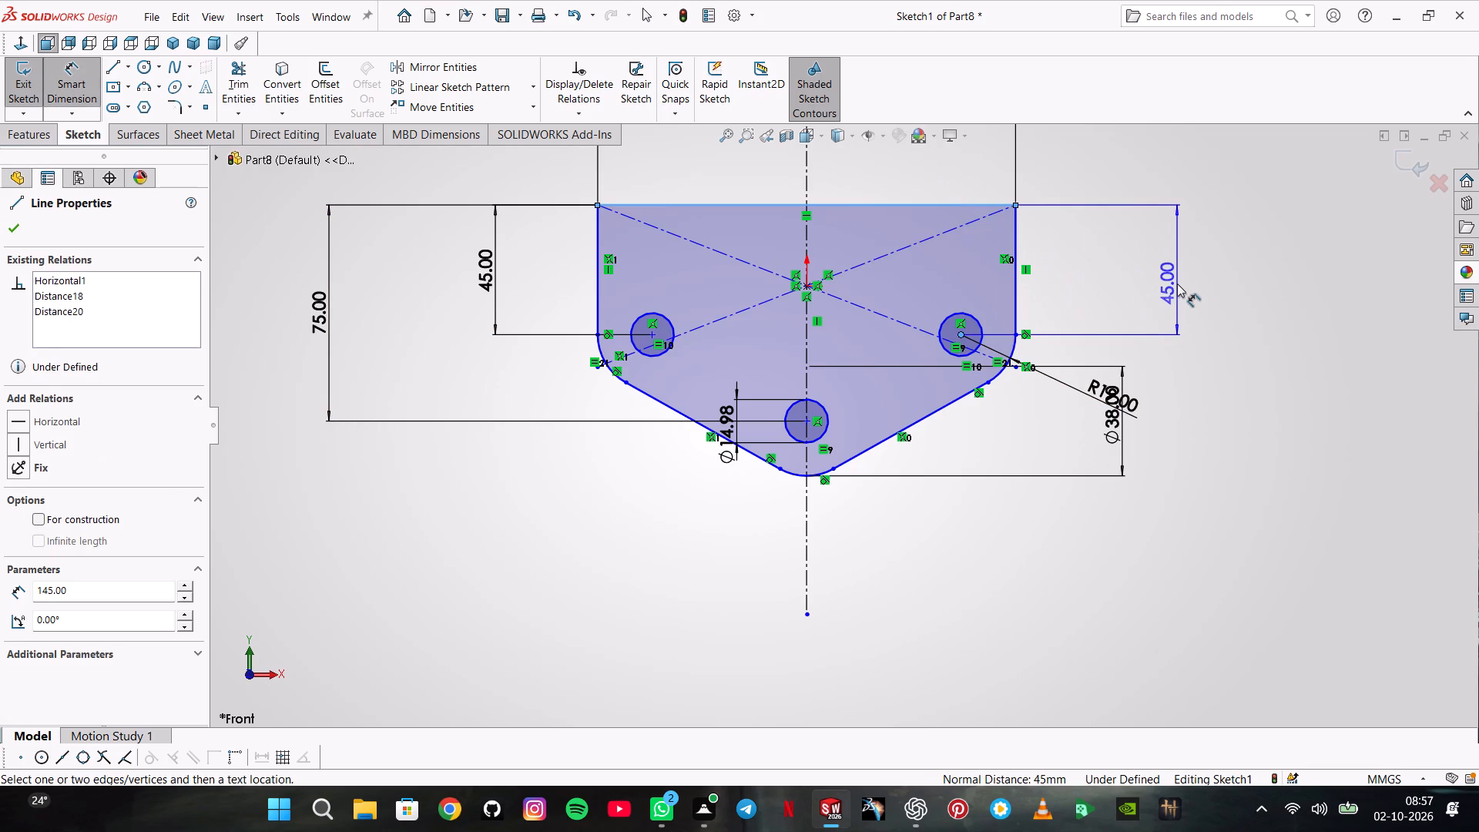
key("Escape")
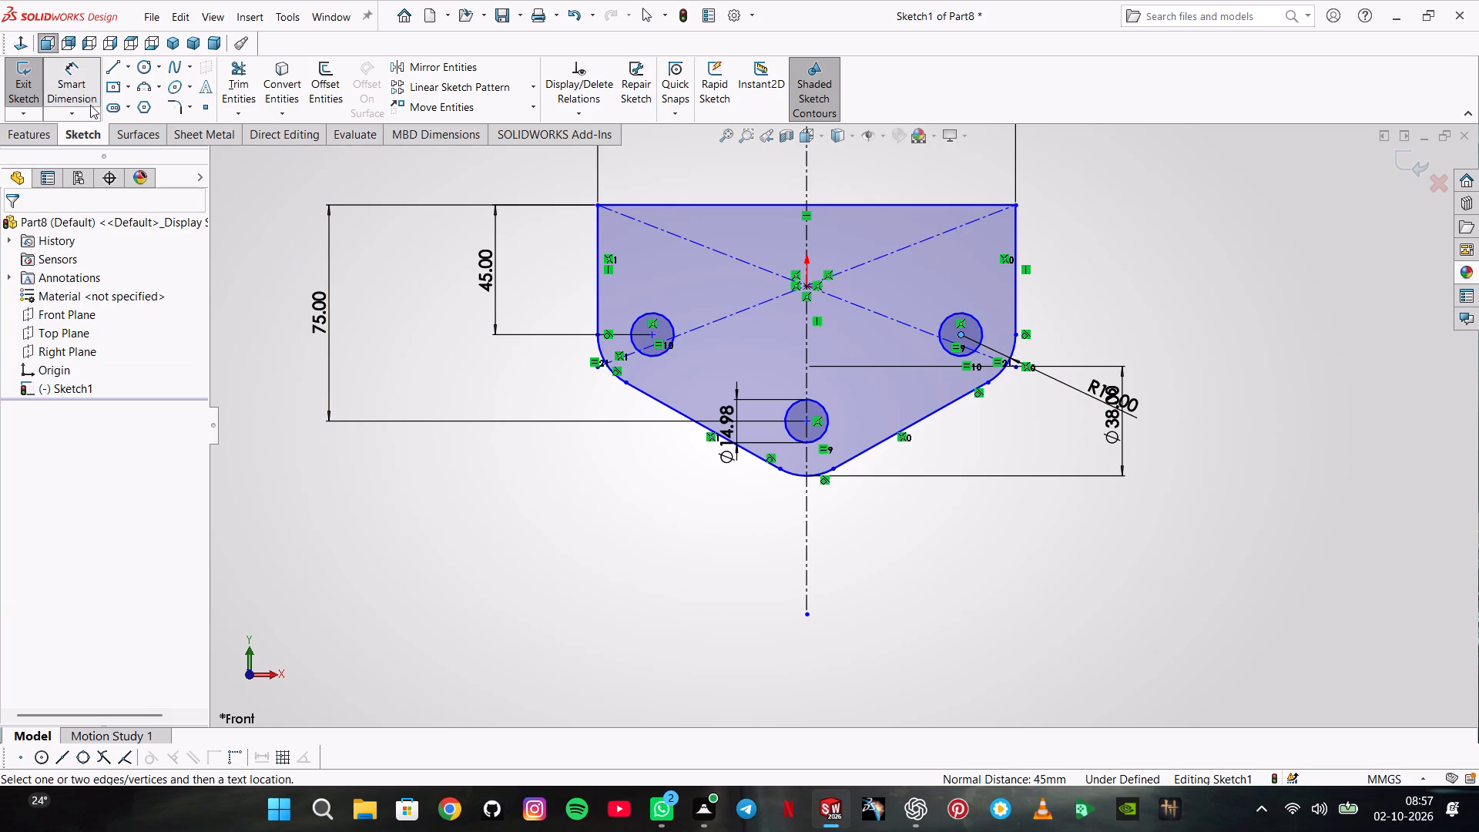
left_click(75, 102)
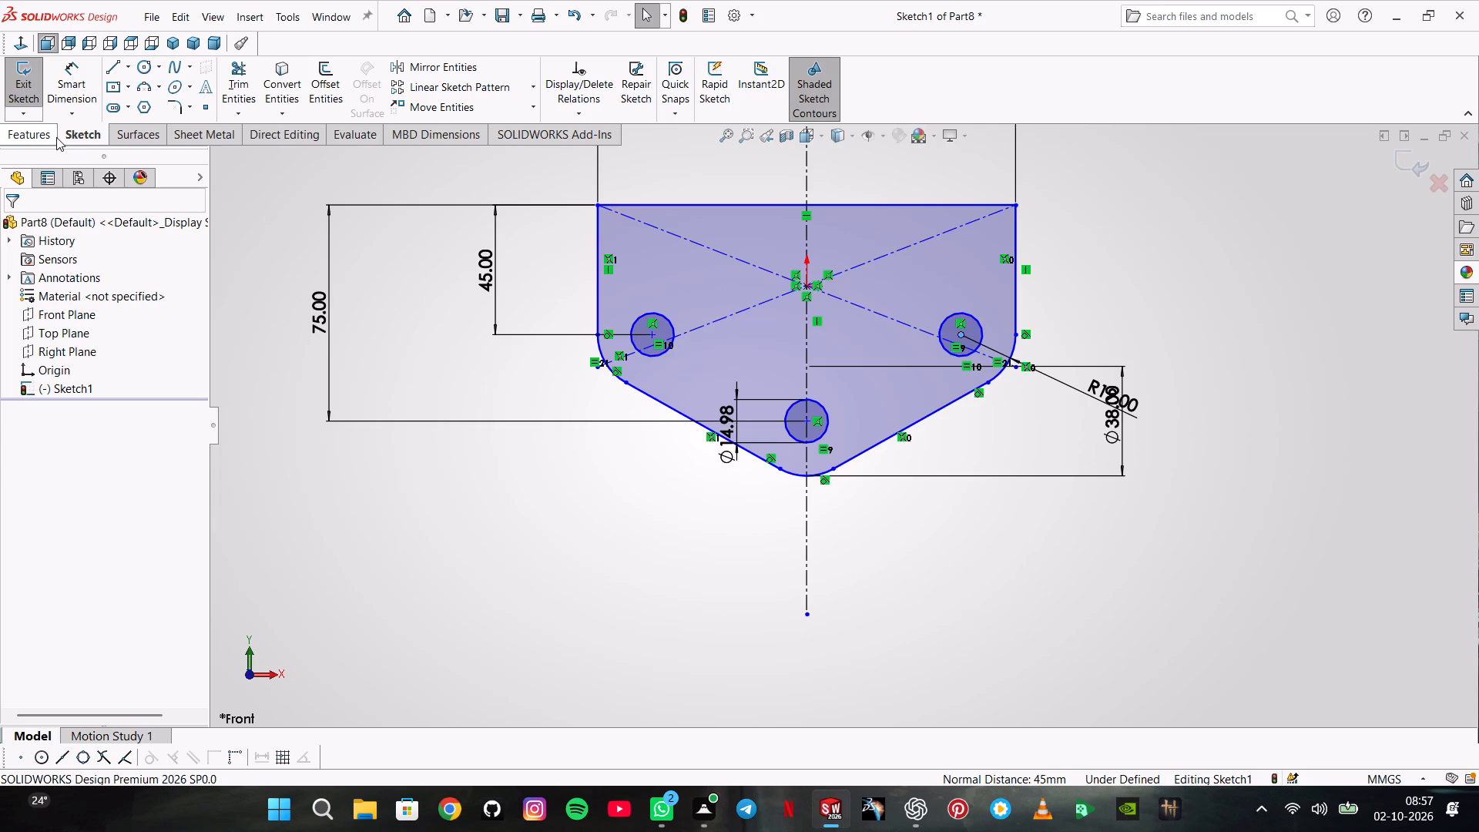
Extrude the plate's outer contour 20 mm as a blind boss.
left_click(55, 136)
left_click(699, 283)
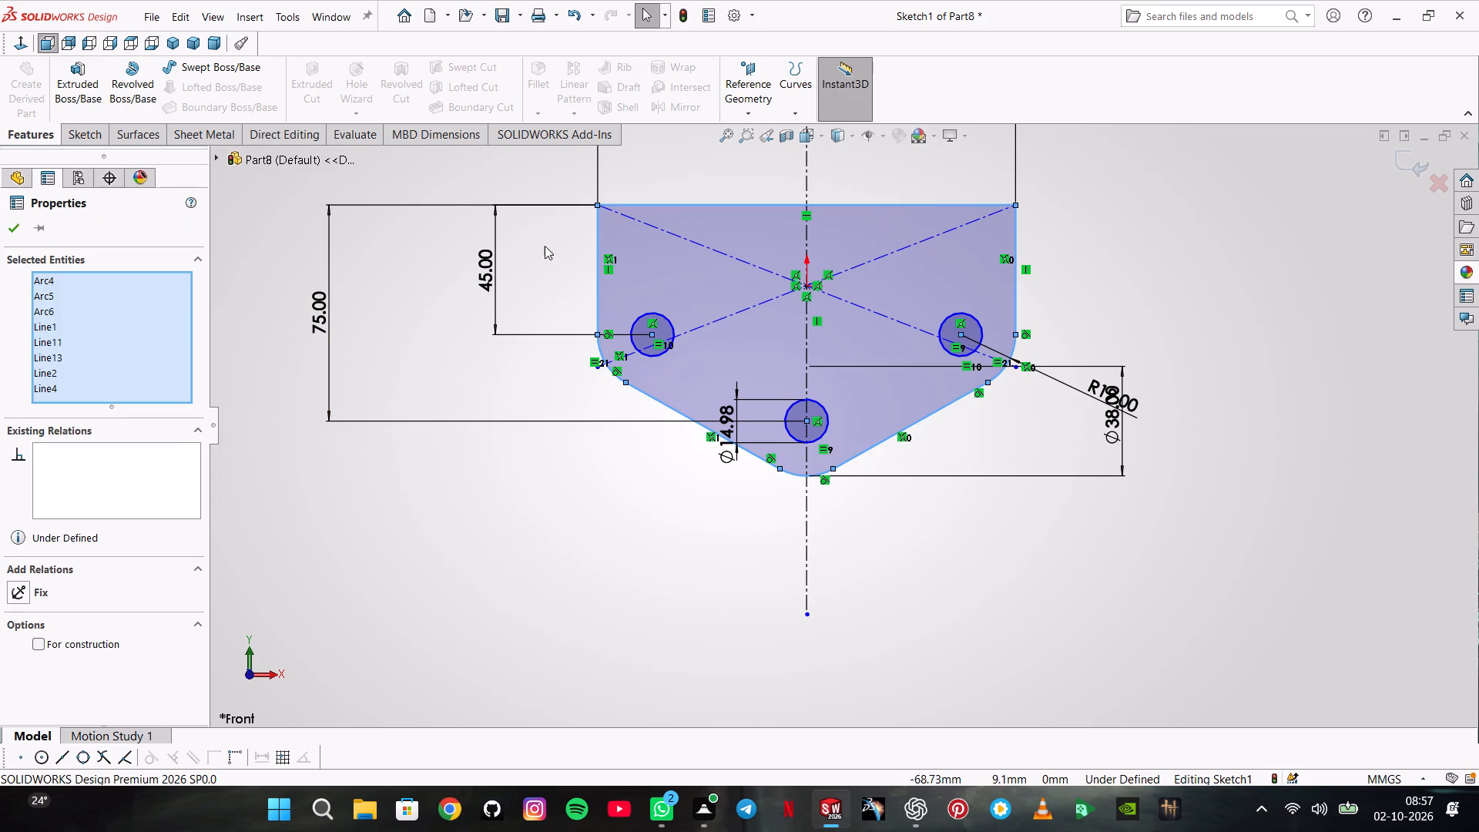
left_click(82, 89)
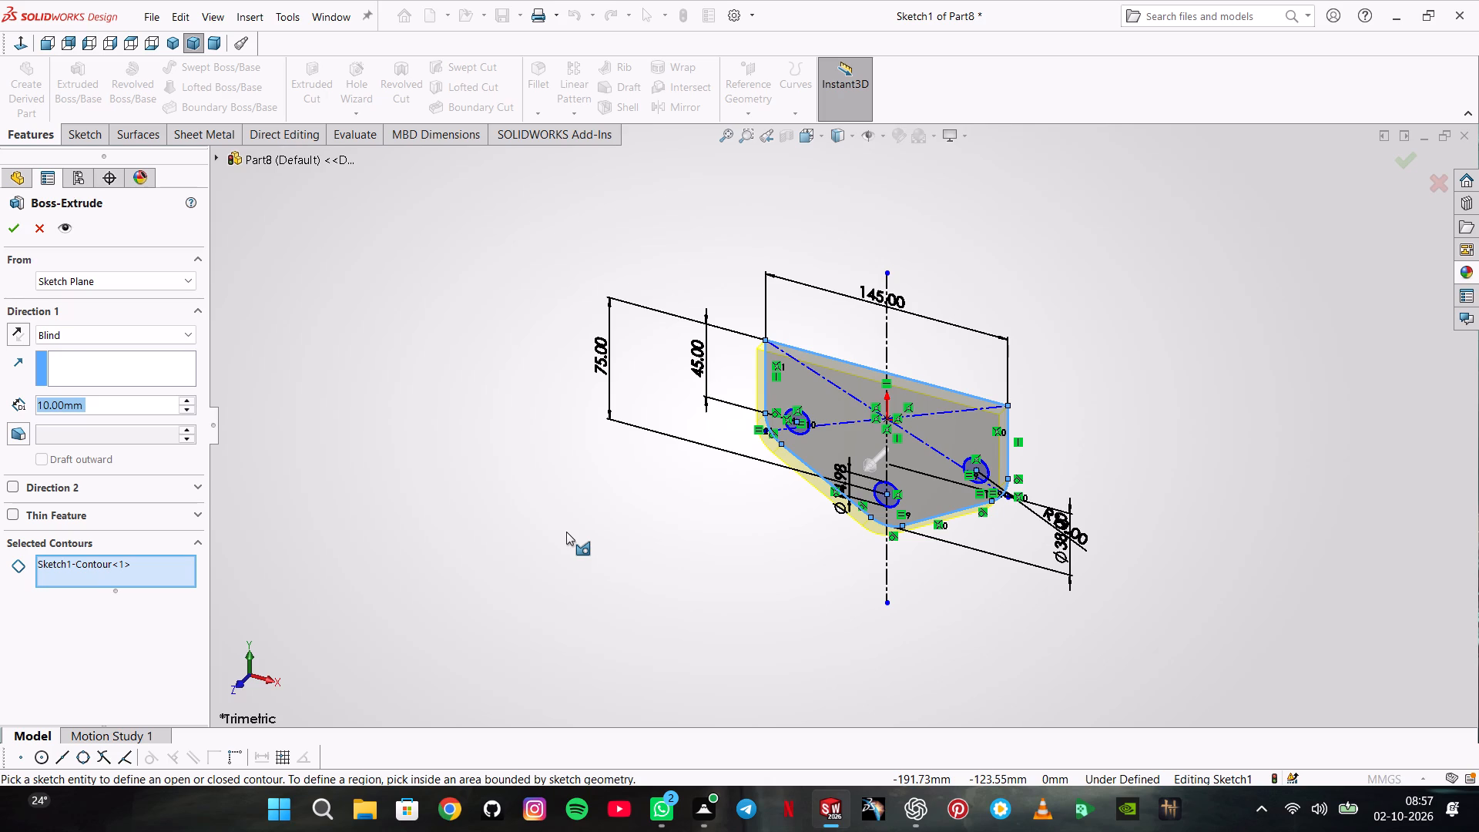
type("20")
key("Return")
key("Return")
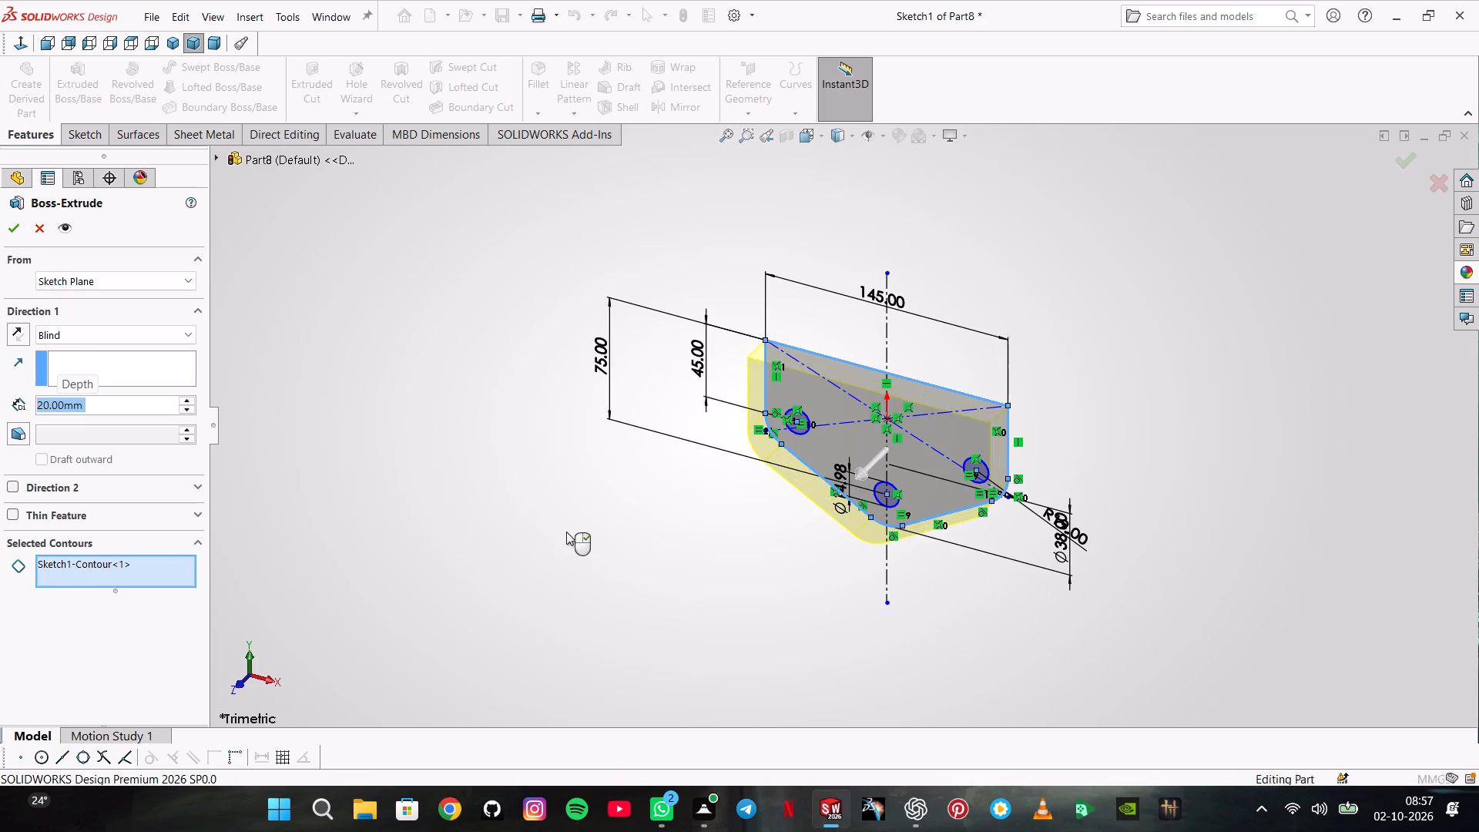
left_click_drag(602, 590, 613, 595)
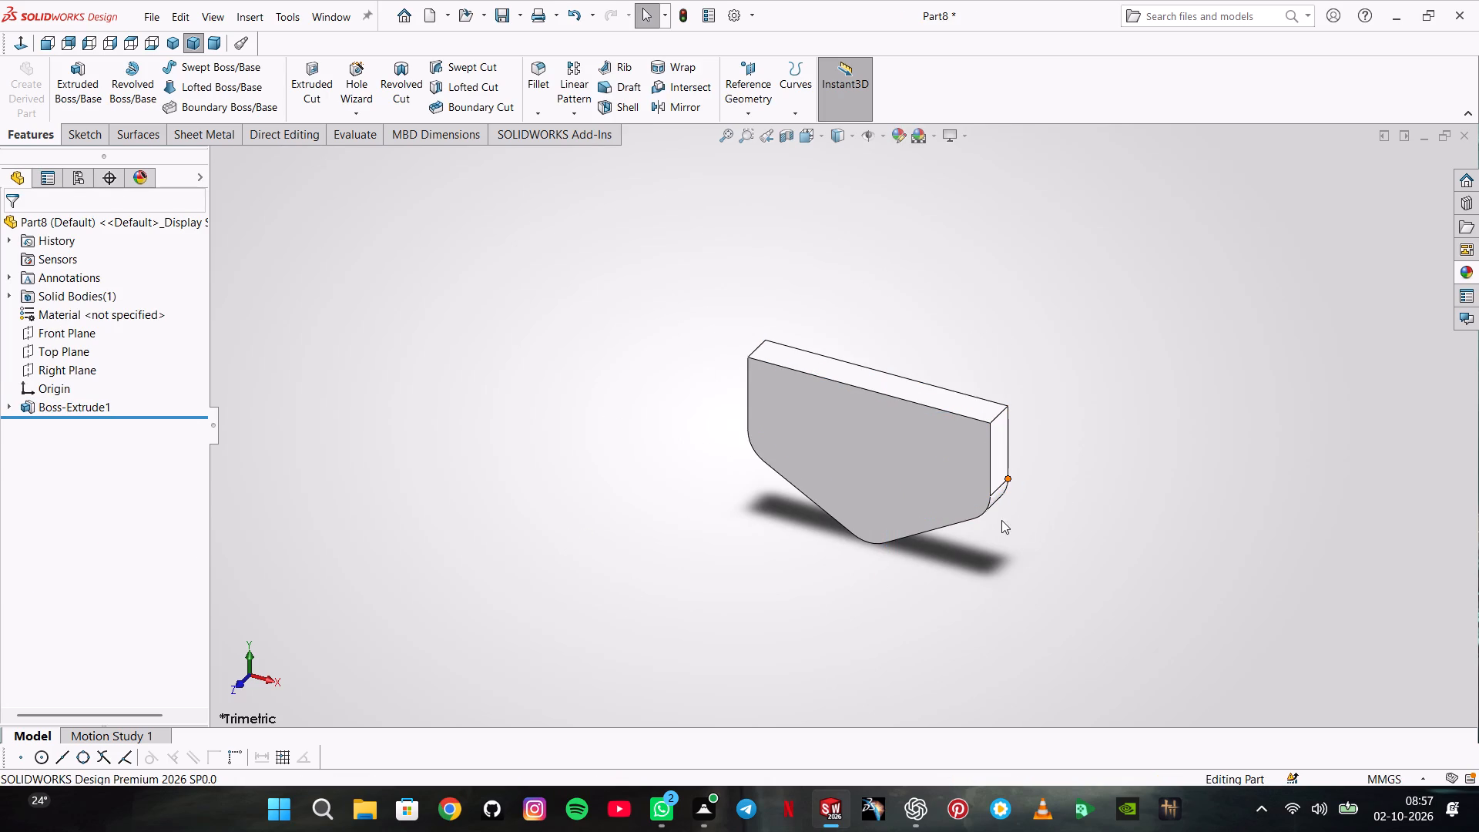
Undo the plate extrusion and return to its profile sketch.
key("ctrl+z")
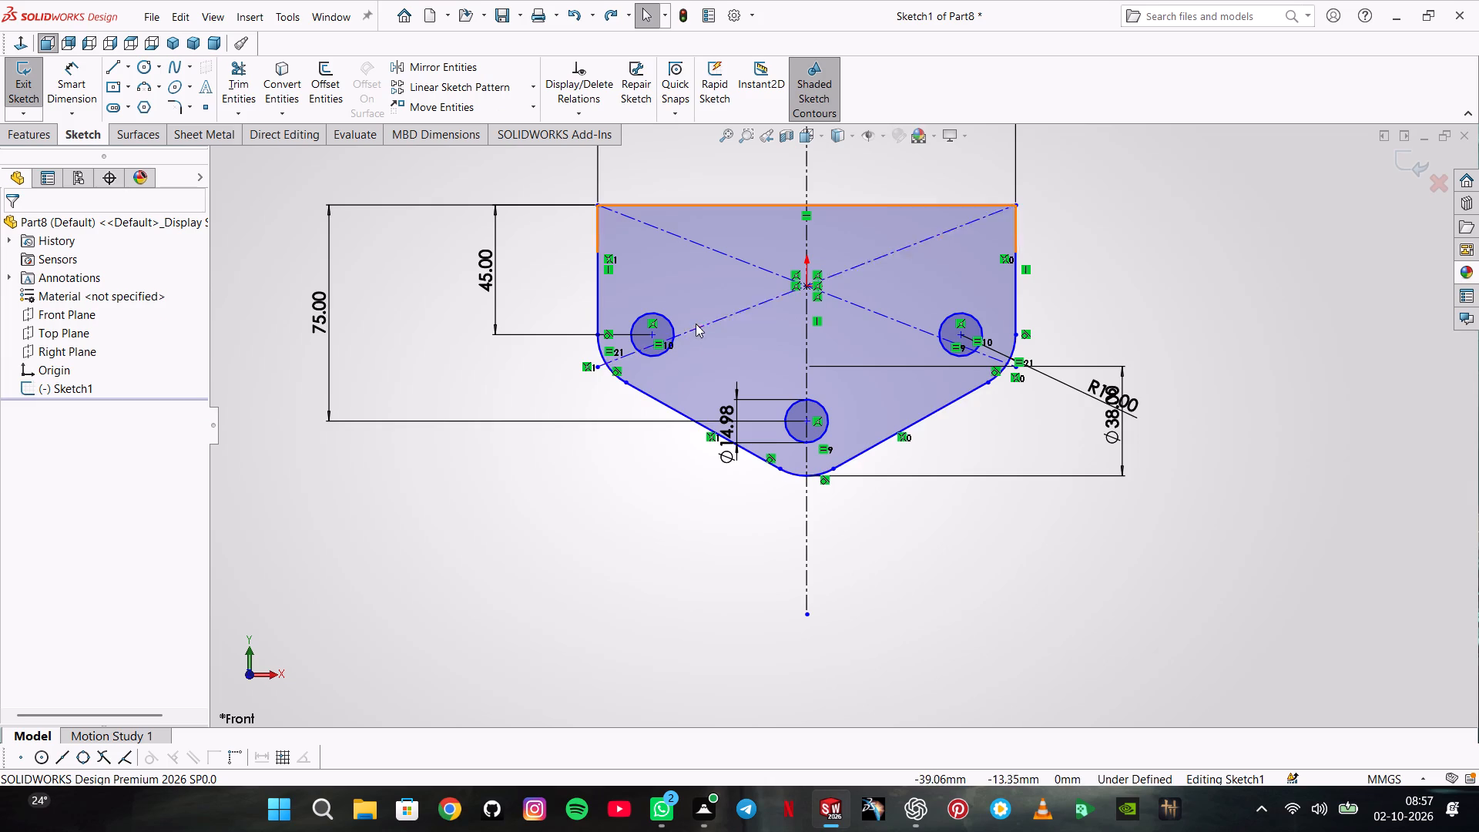
Delete the rectangle's two diagonal construction lines from the plate sketch.
left_click(707, 323)
key("Delete")
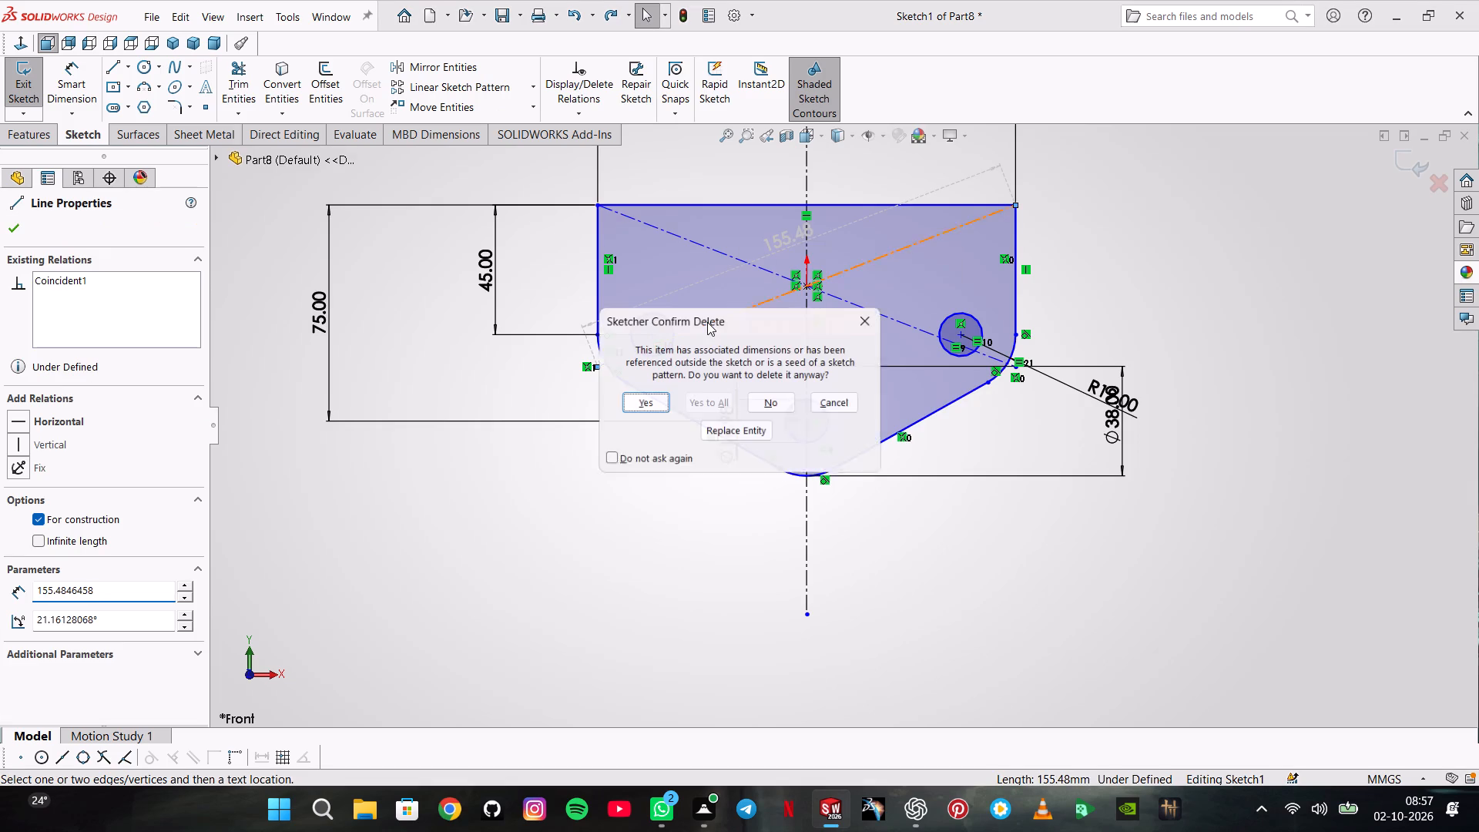
key("Return")
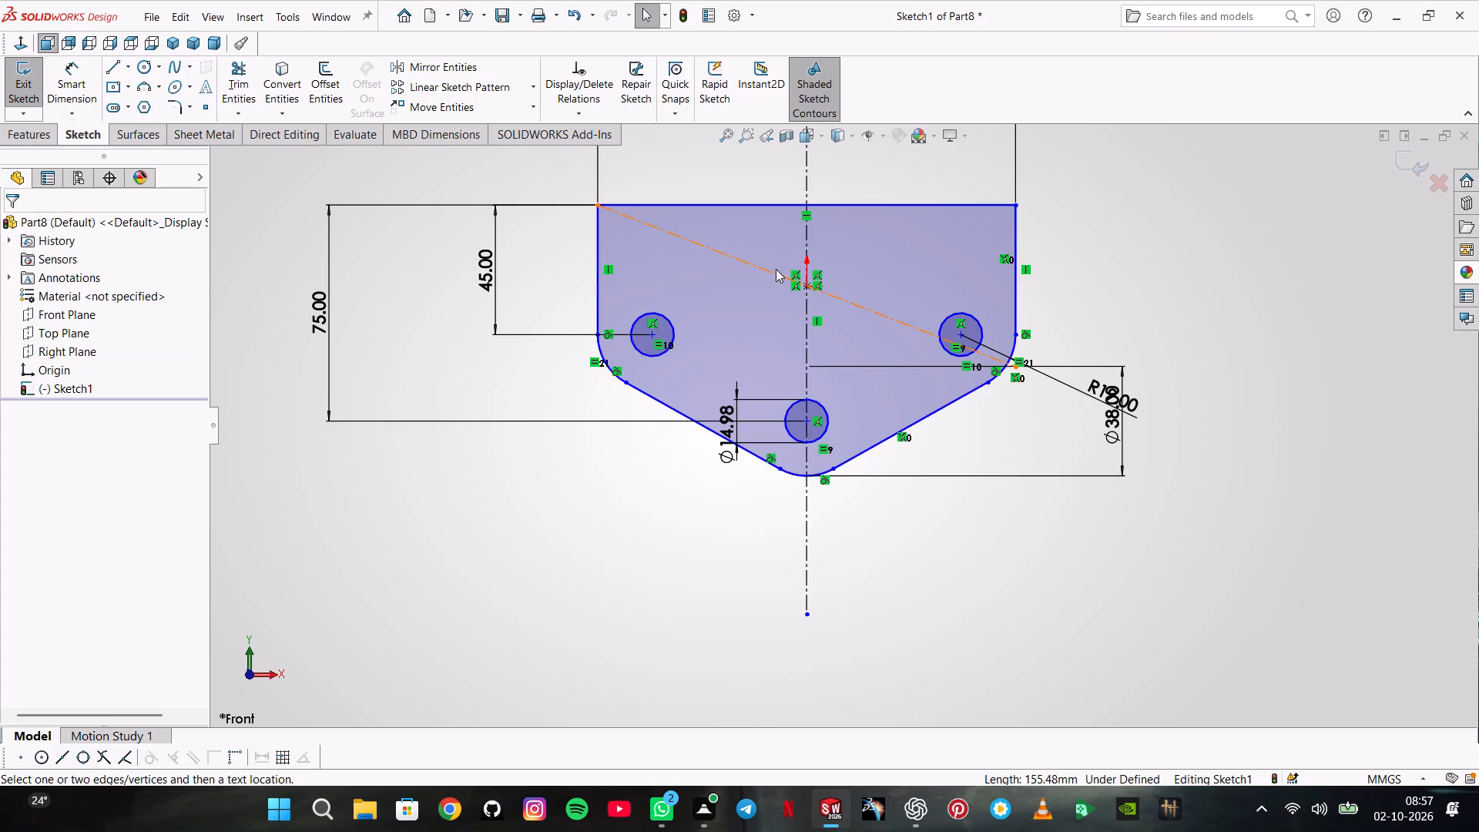
left_click(776, 269)
left_click(774, 273)
key("Delete")
key("Return")
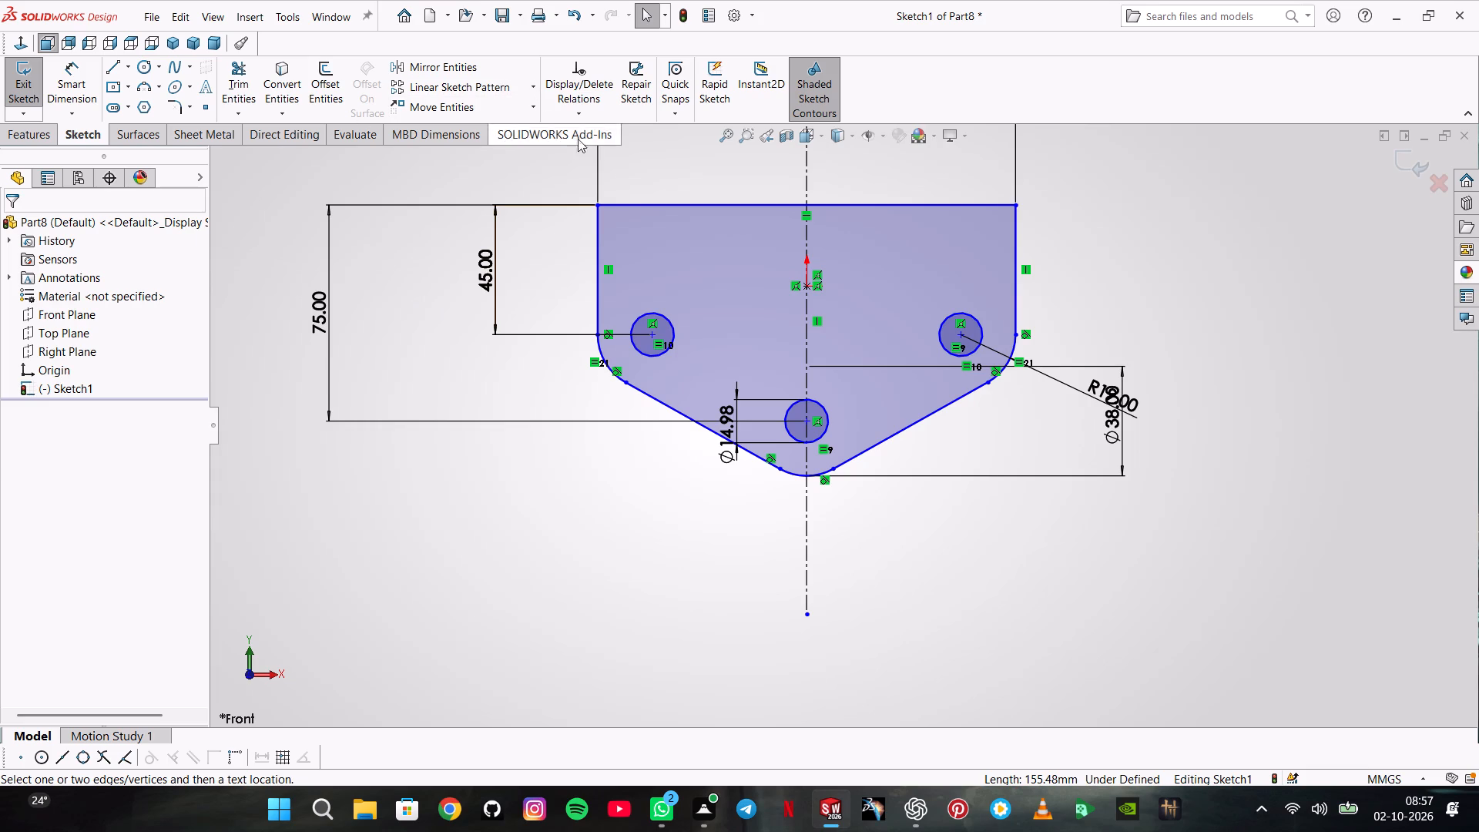
Extrude the complete plate profile with its three holes 20 mm as a blind boss.
left_click(9, 129)
left_click(72, 94)
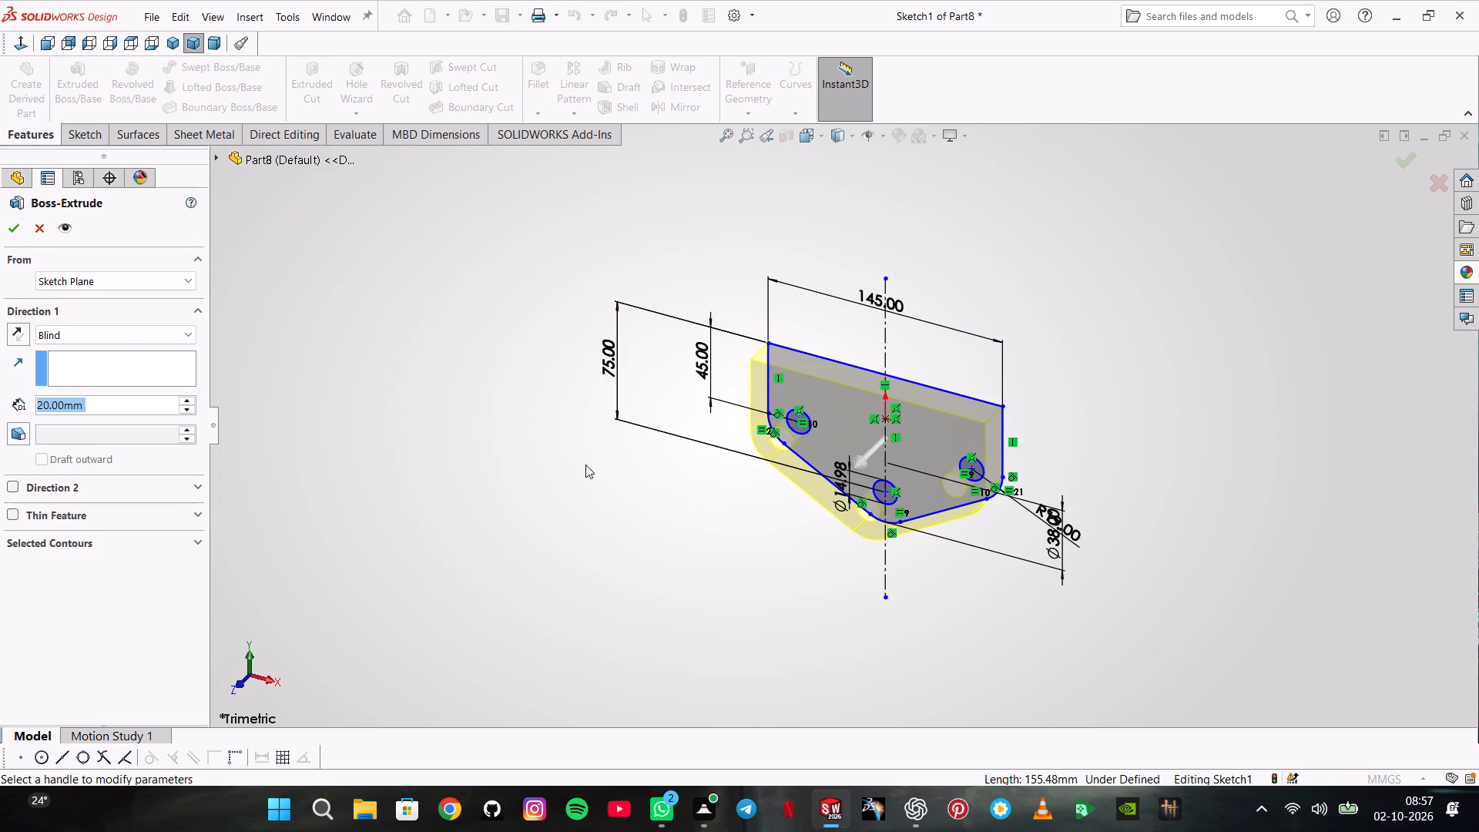
left_click(18, 227)
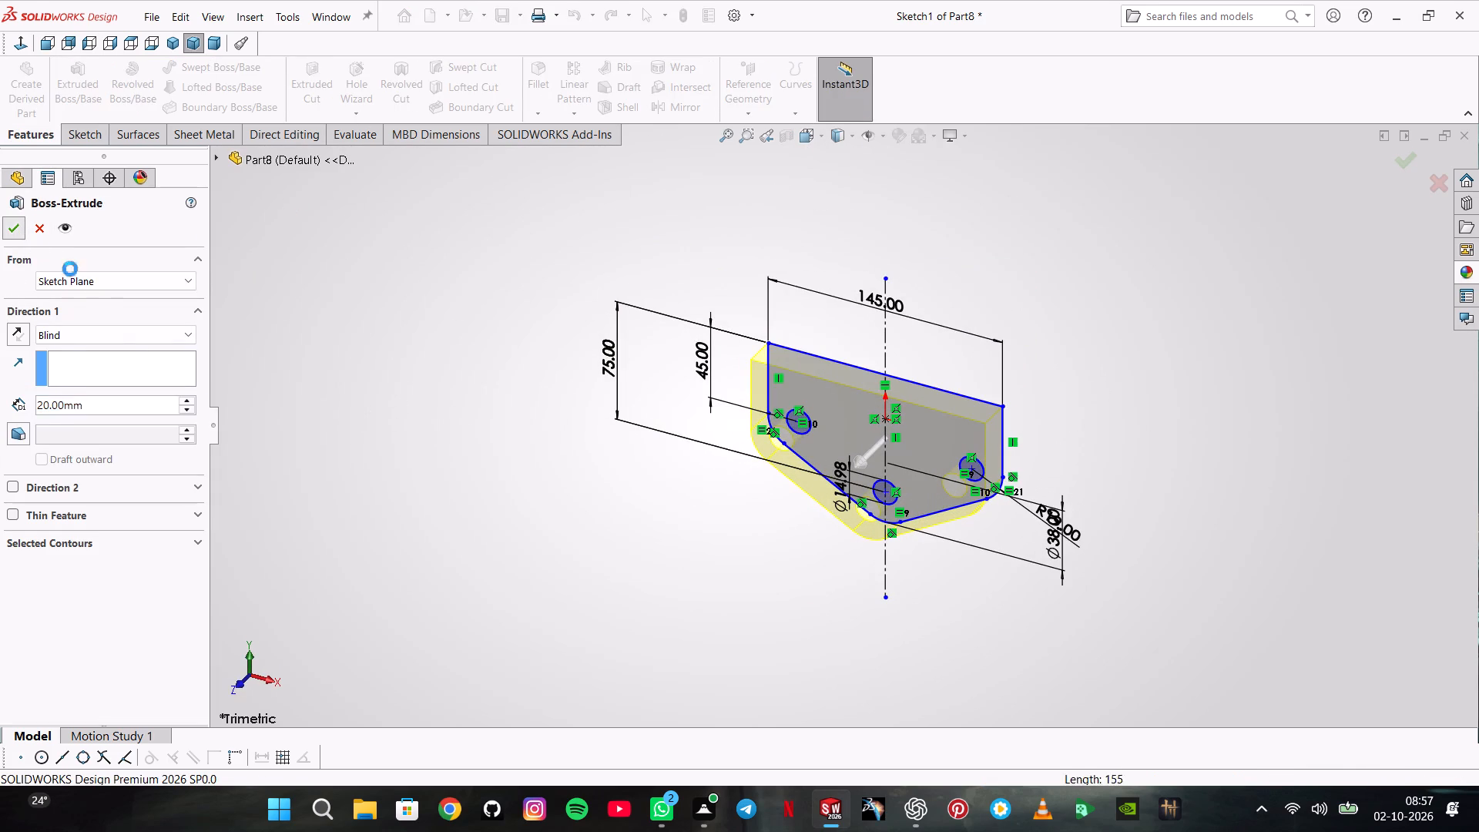
left_click(592, 392)
Open a new sketch on the Right Plane.
middle_click_drag(650, 460, 595, 450)
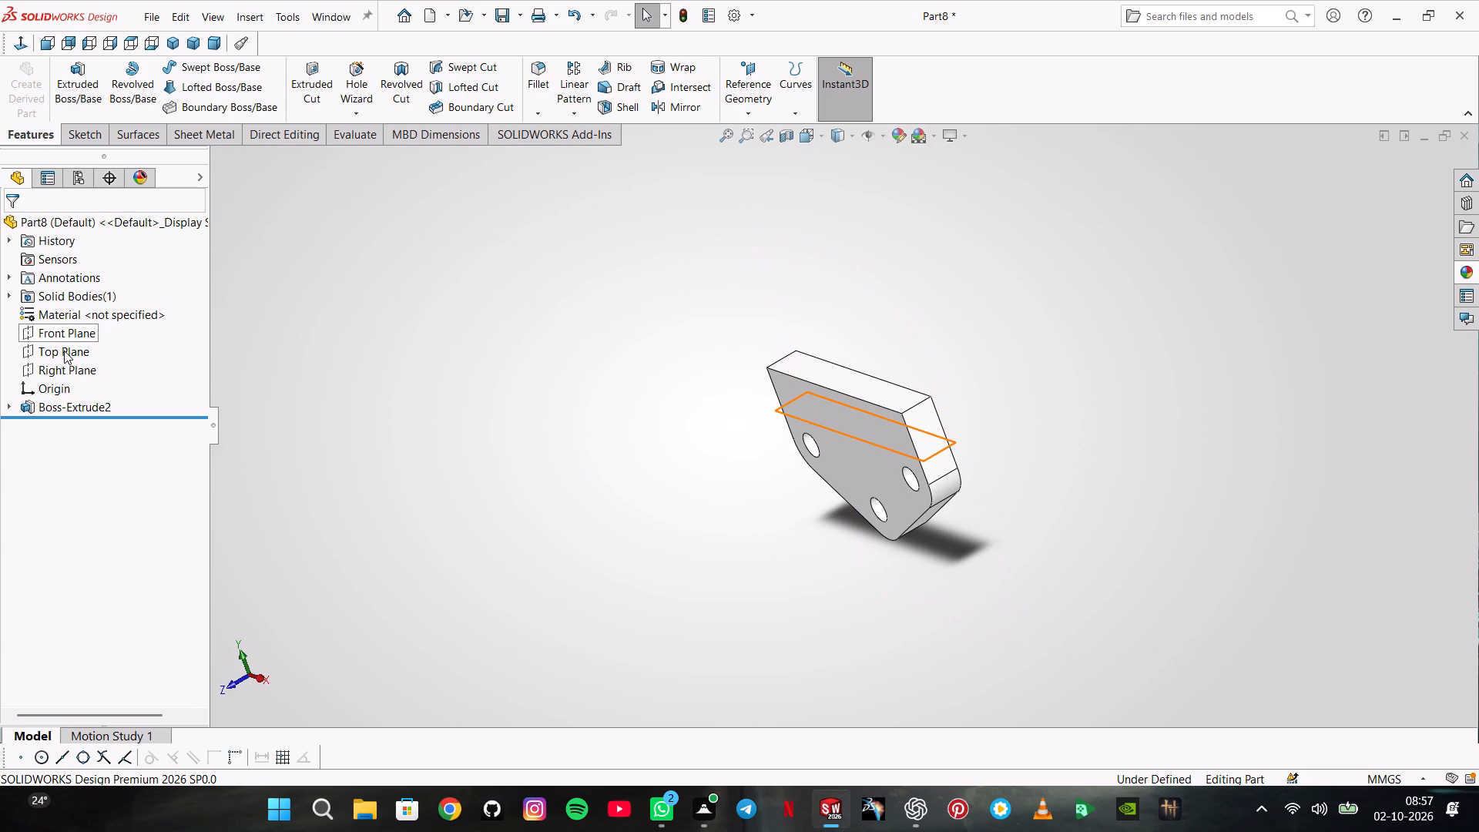
left_click(72, 375)
left_click(90, 354)
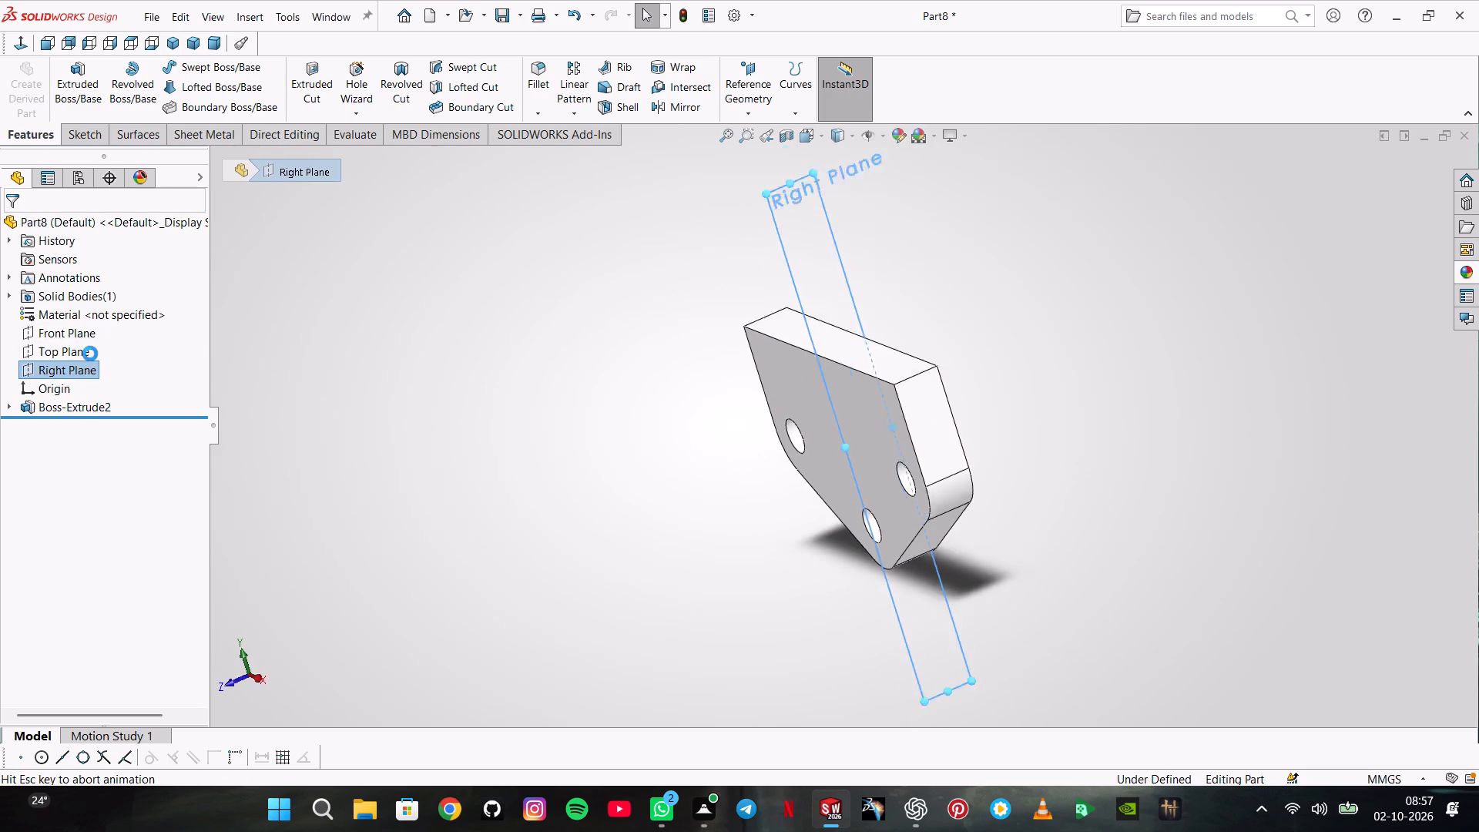
scroll(1021, 251, "up", 5)
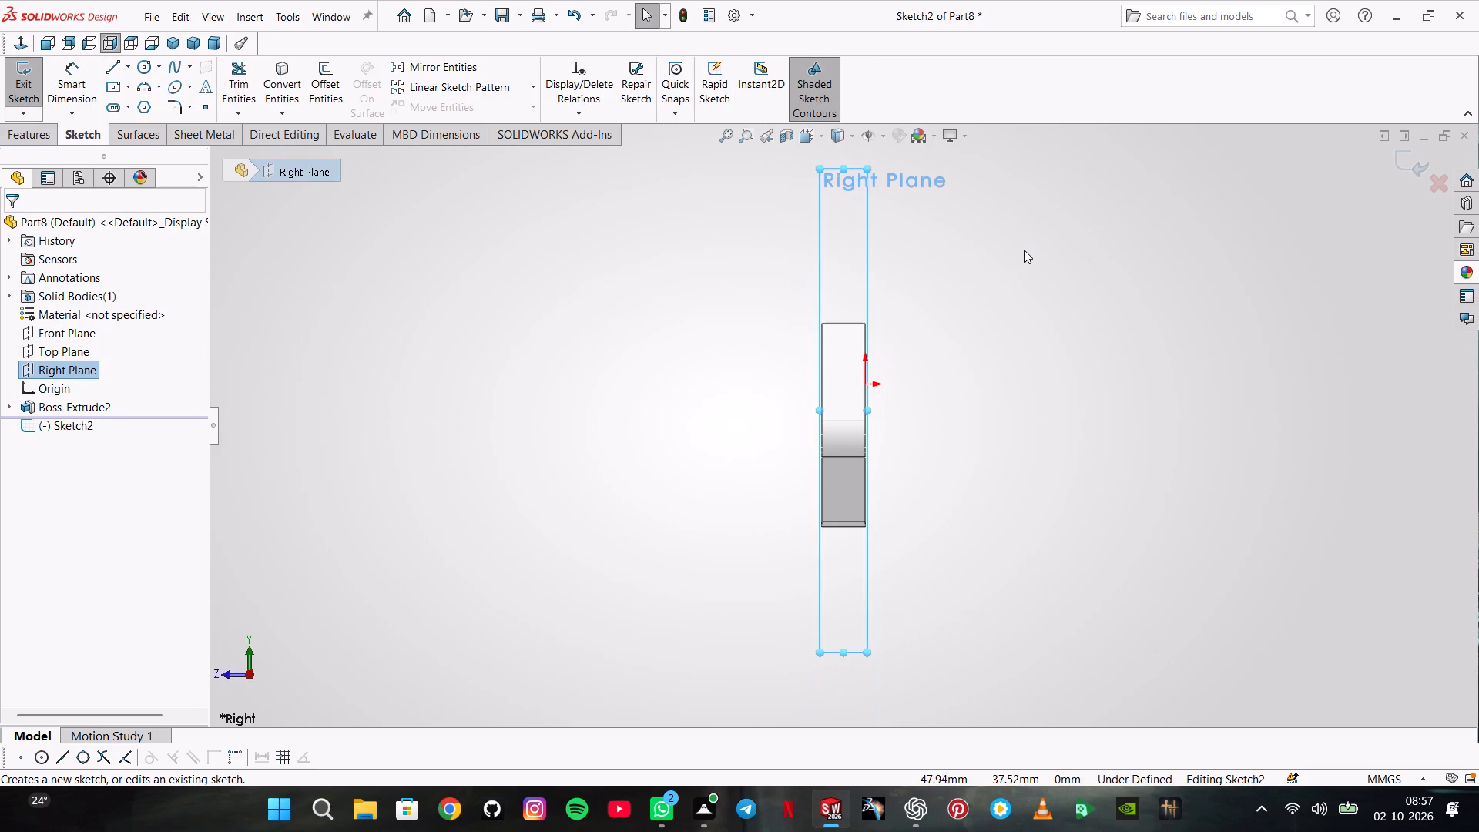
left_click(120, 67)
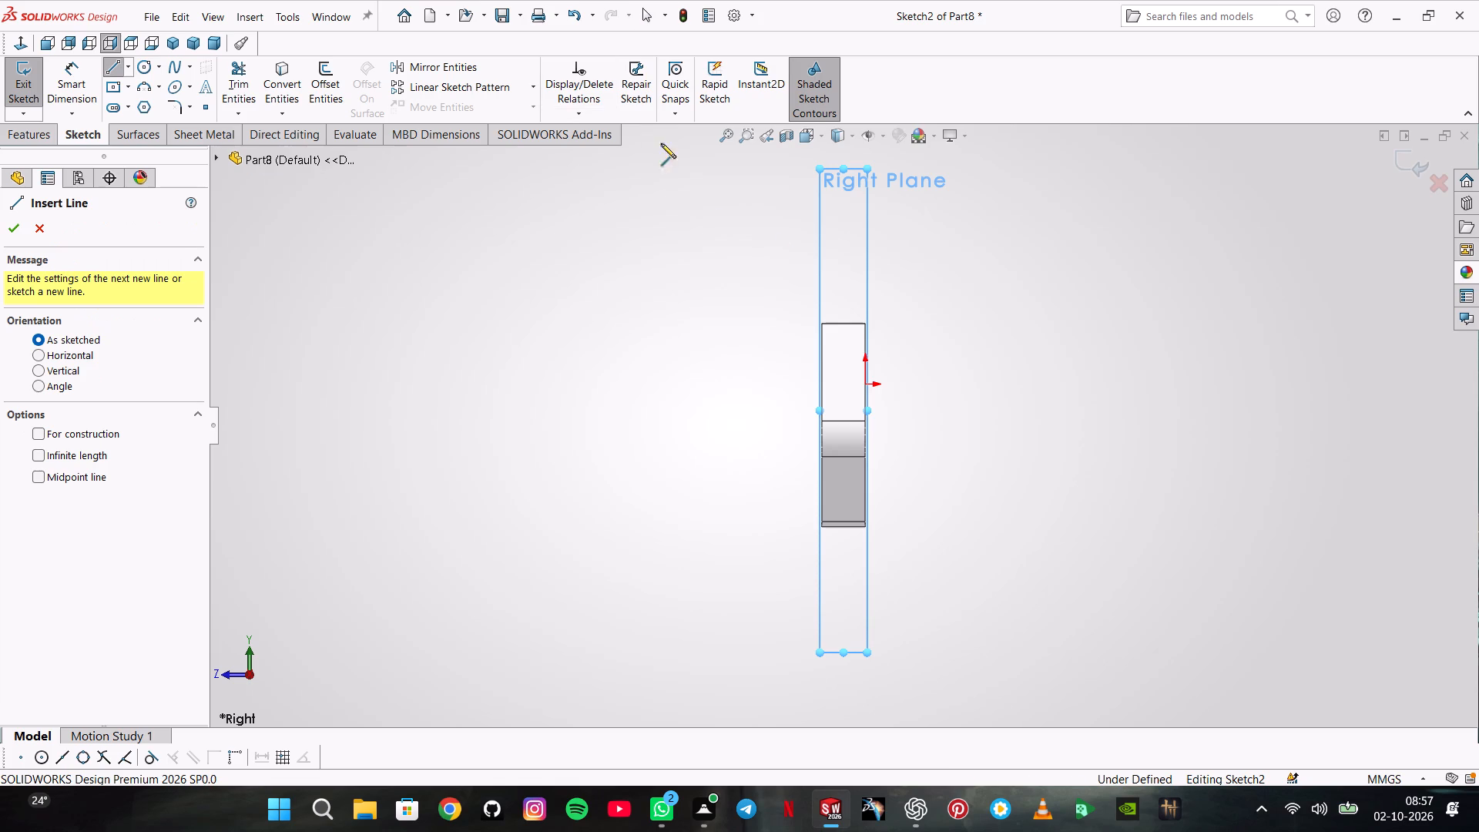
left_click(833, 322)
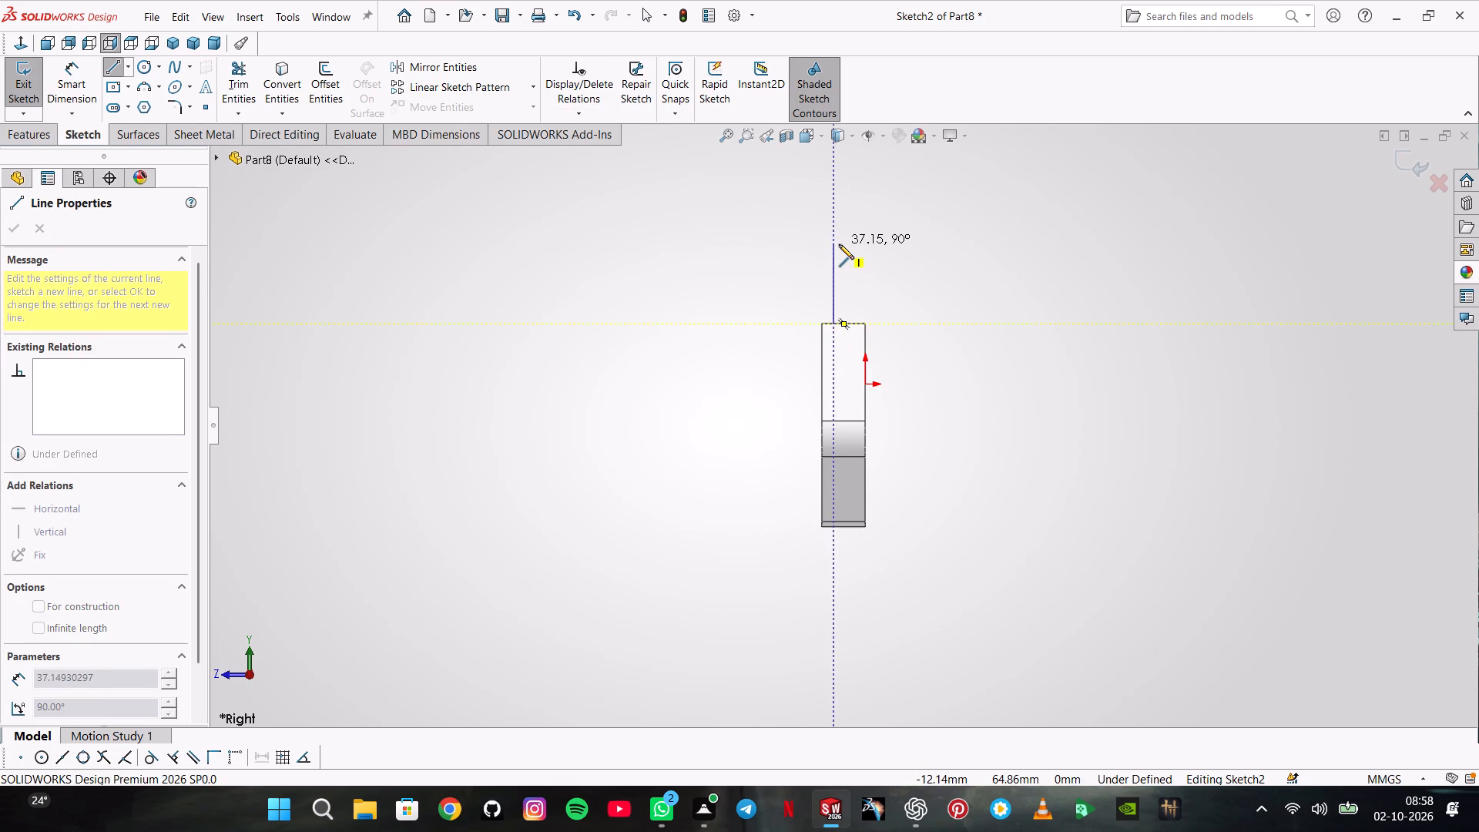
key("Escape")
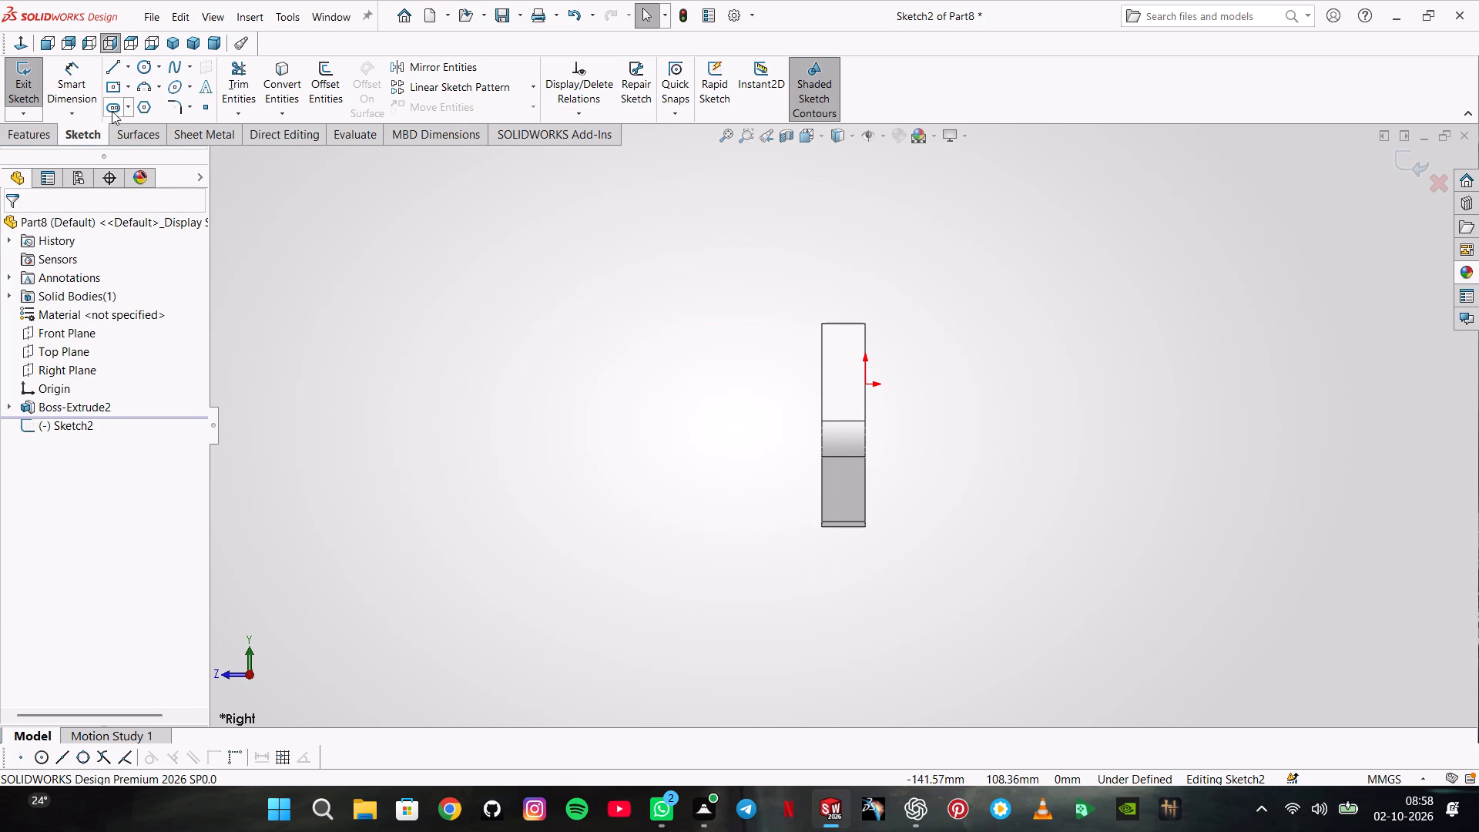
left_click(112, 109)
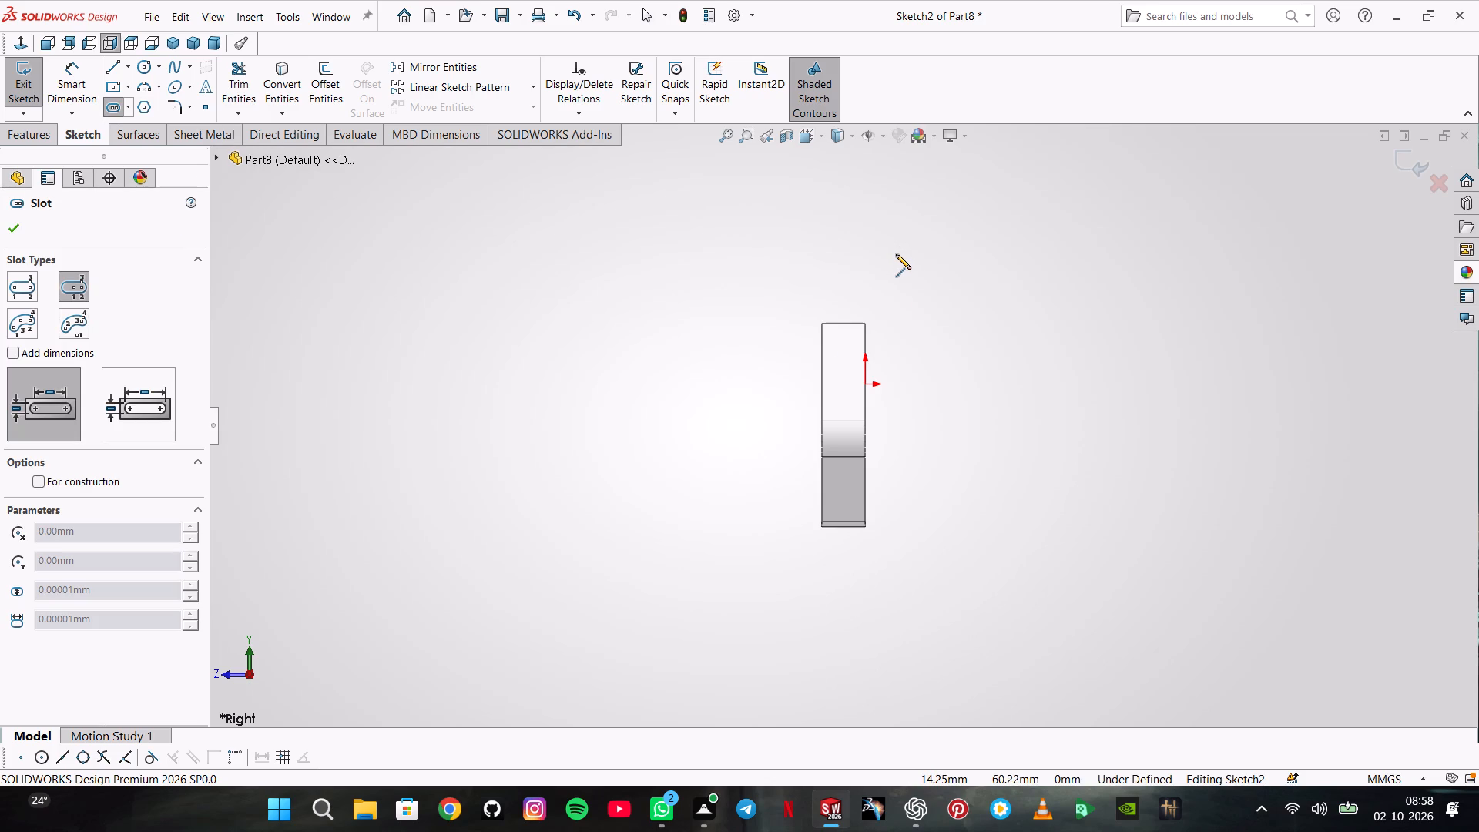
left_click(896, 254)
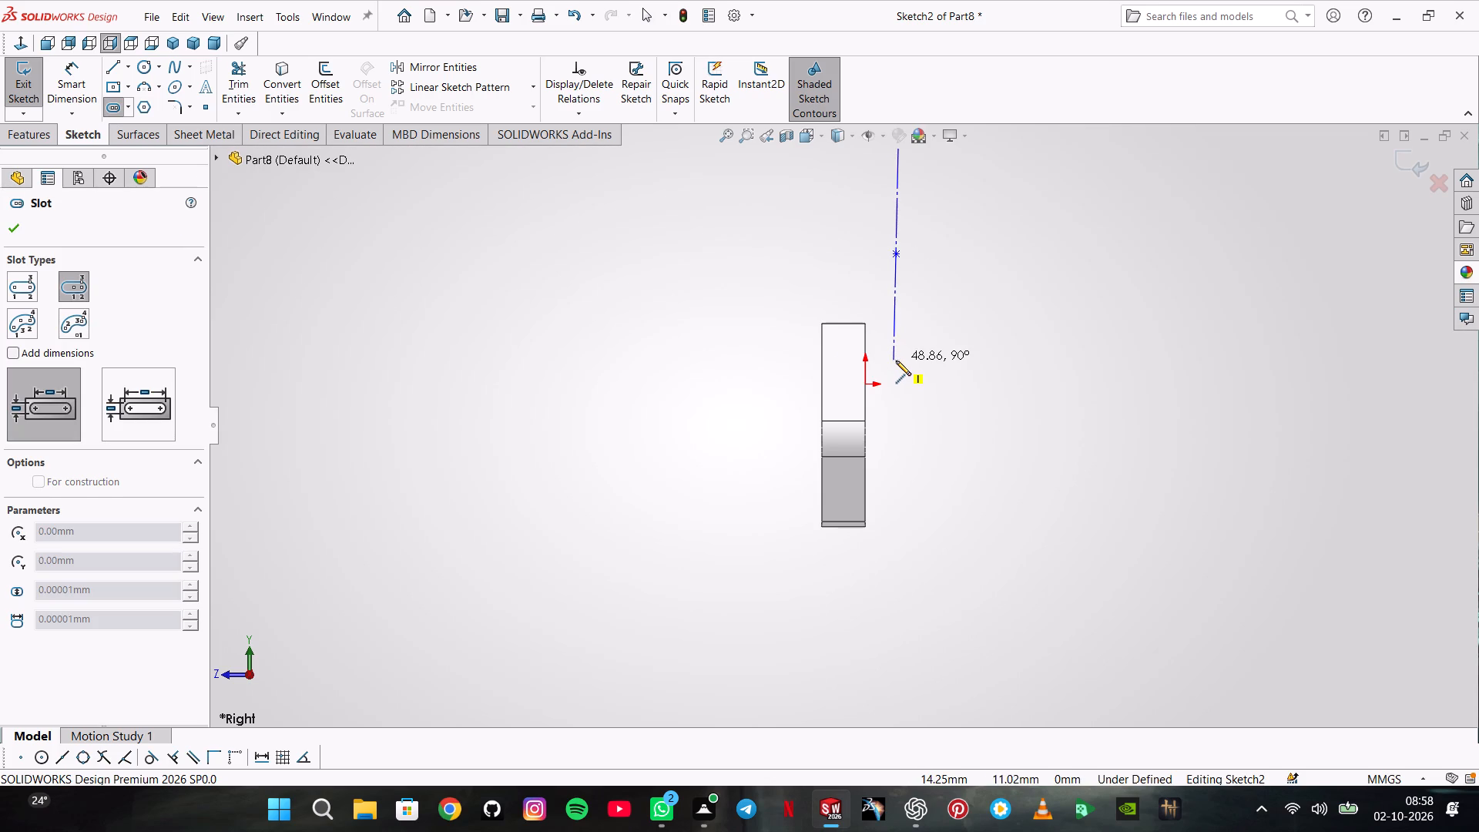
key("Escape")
Sketch a vertical centerpoint straight slot just behind the plate's upper part, about 50 mm between arc centres and 28.5 mm wide.
left_click(105, 109)
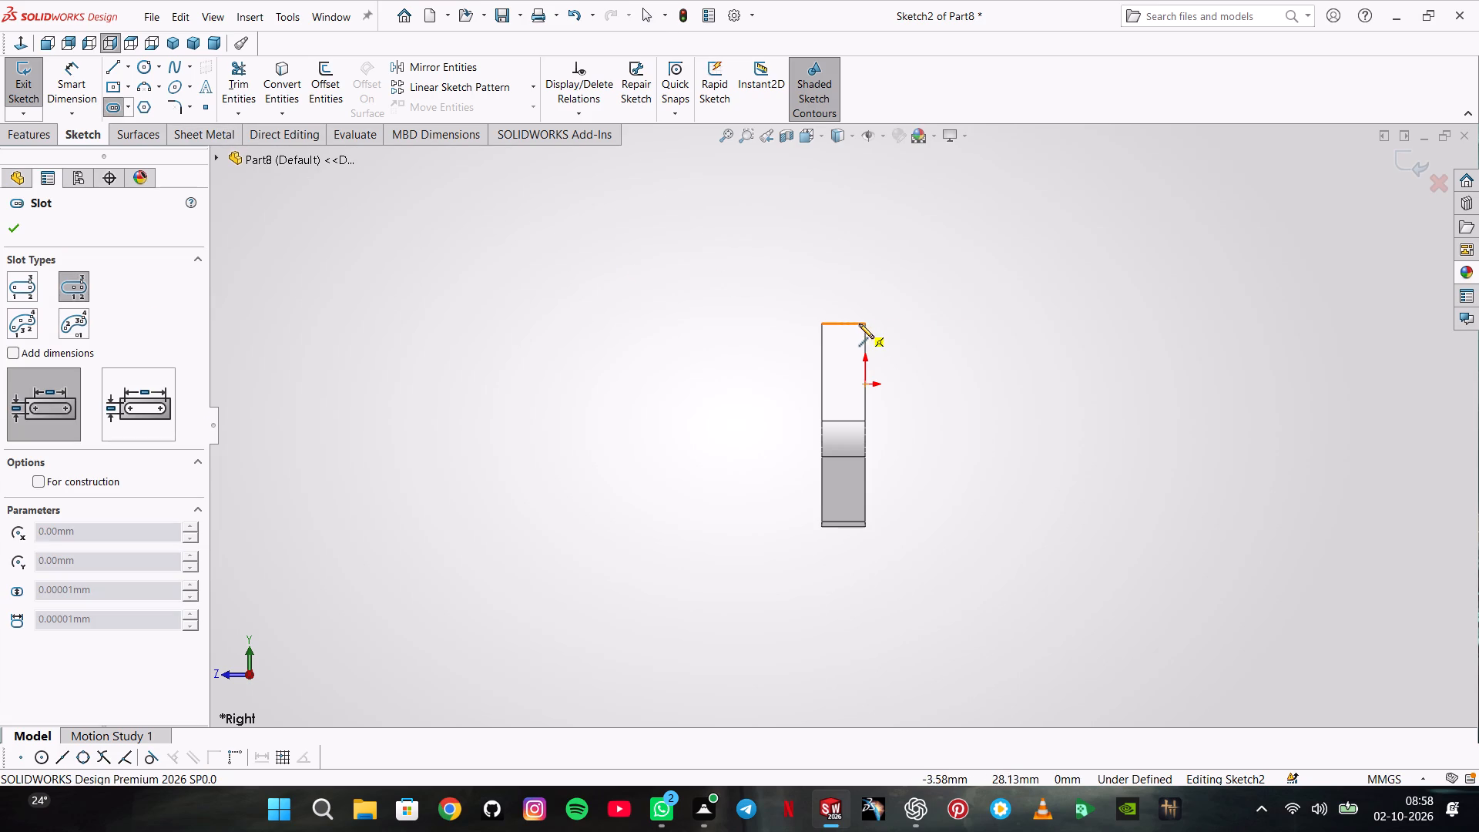
left_click(909, 324)
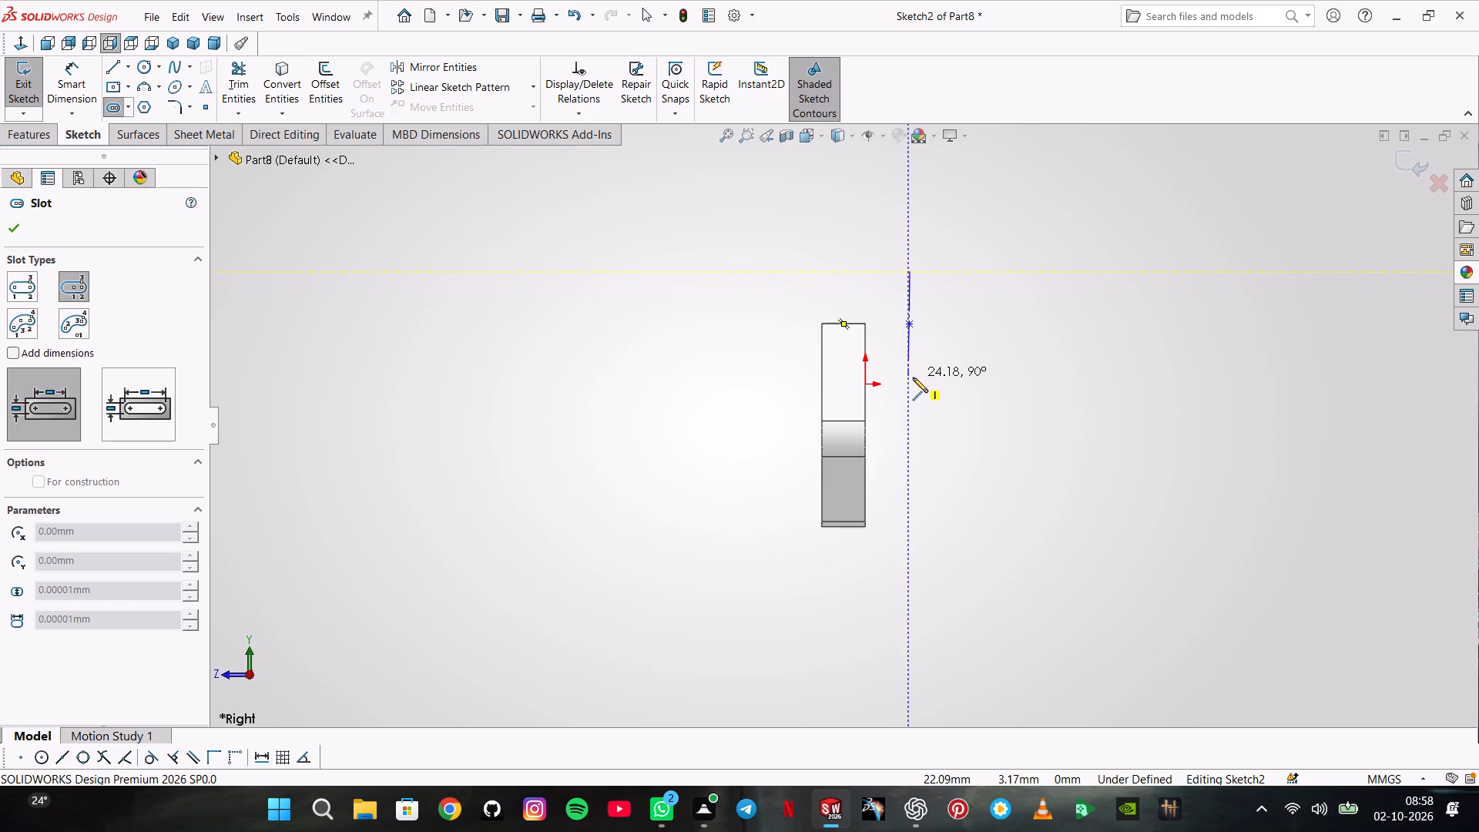
left_click(913, 377)
left_click(940, 378)
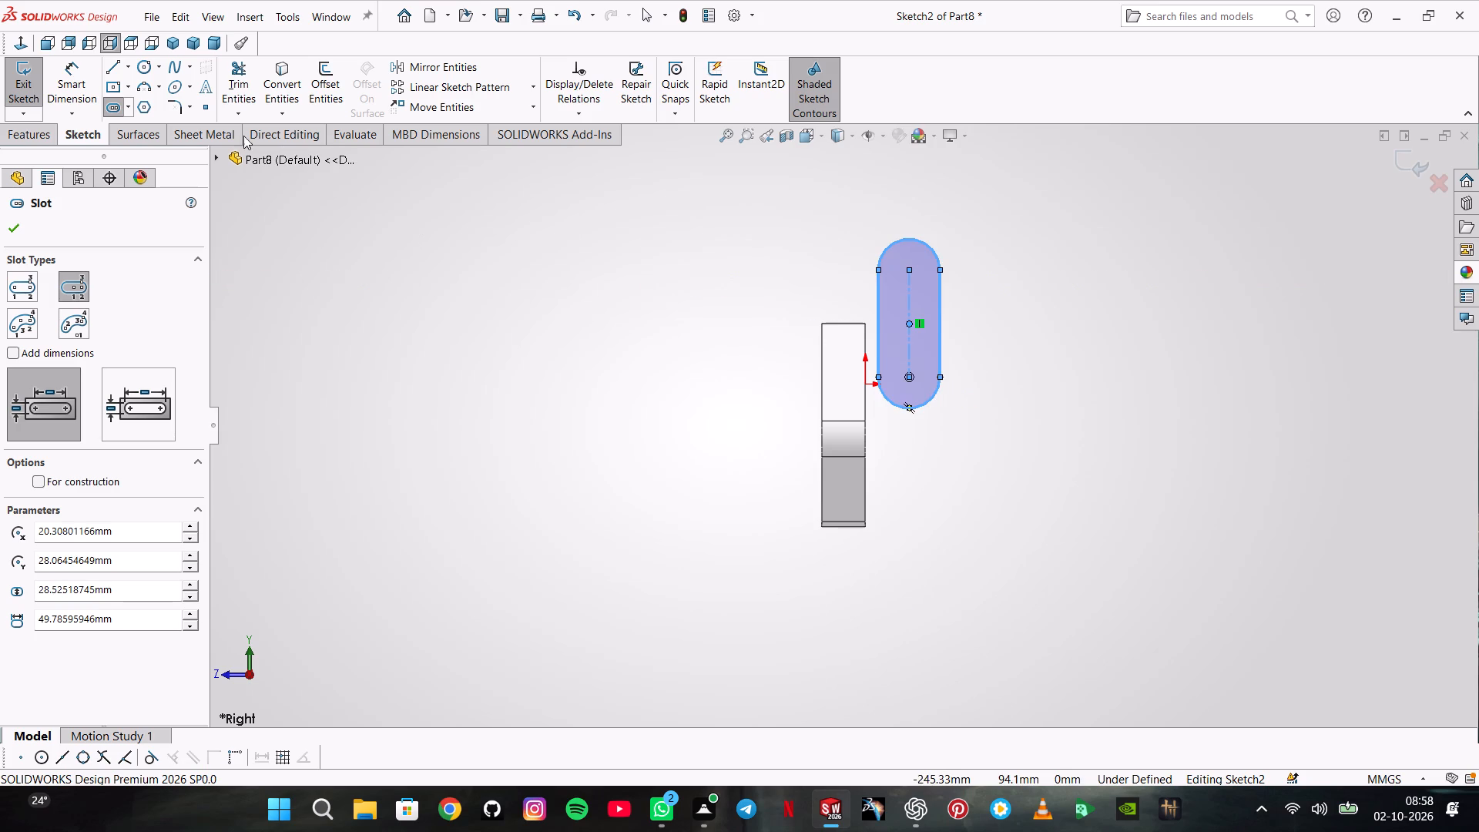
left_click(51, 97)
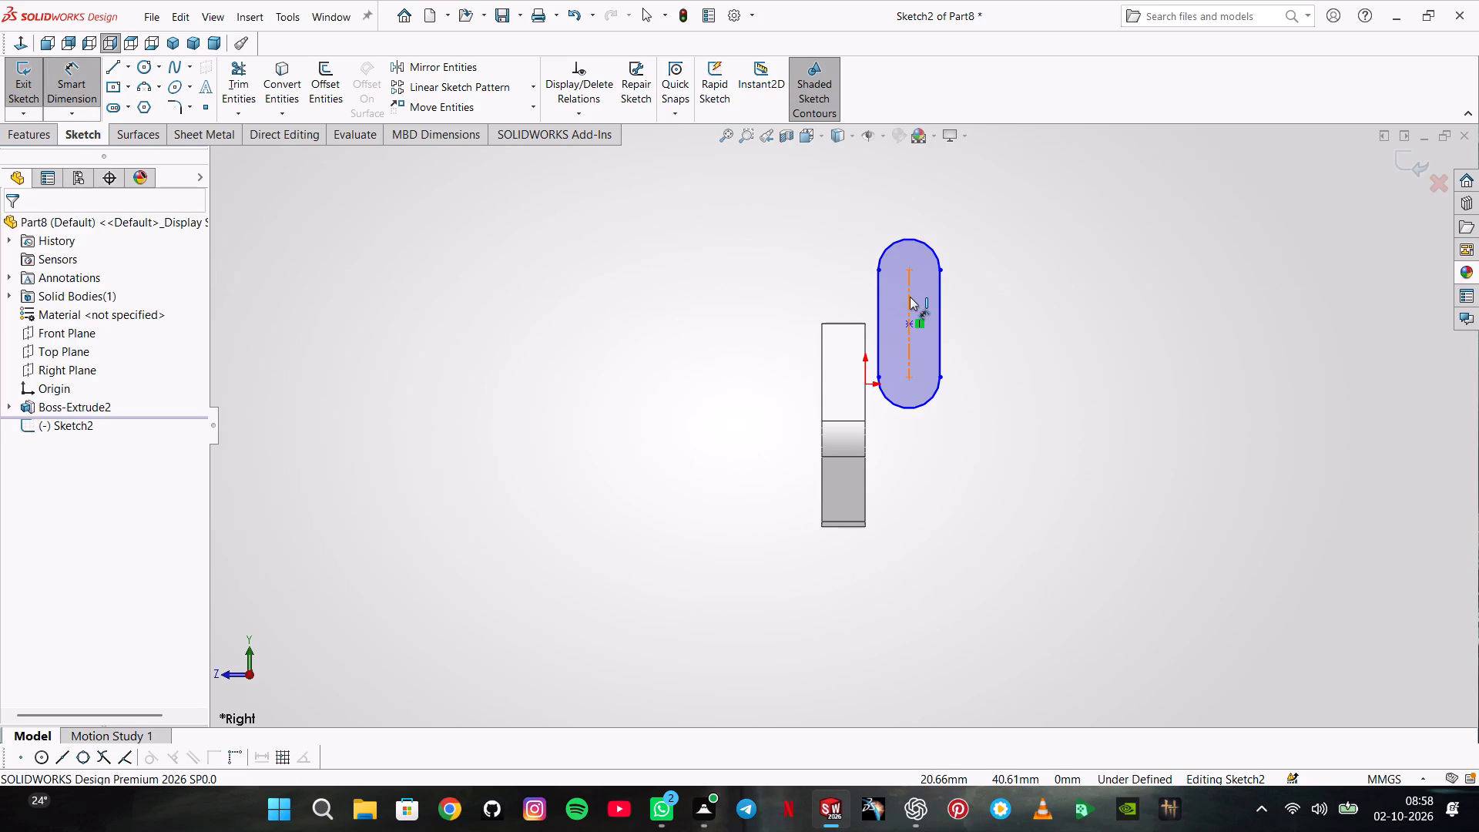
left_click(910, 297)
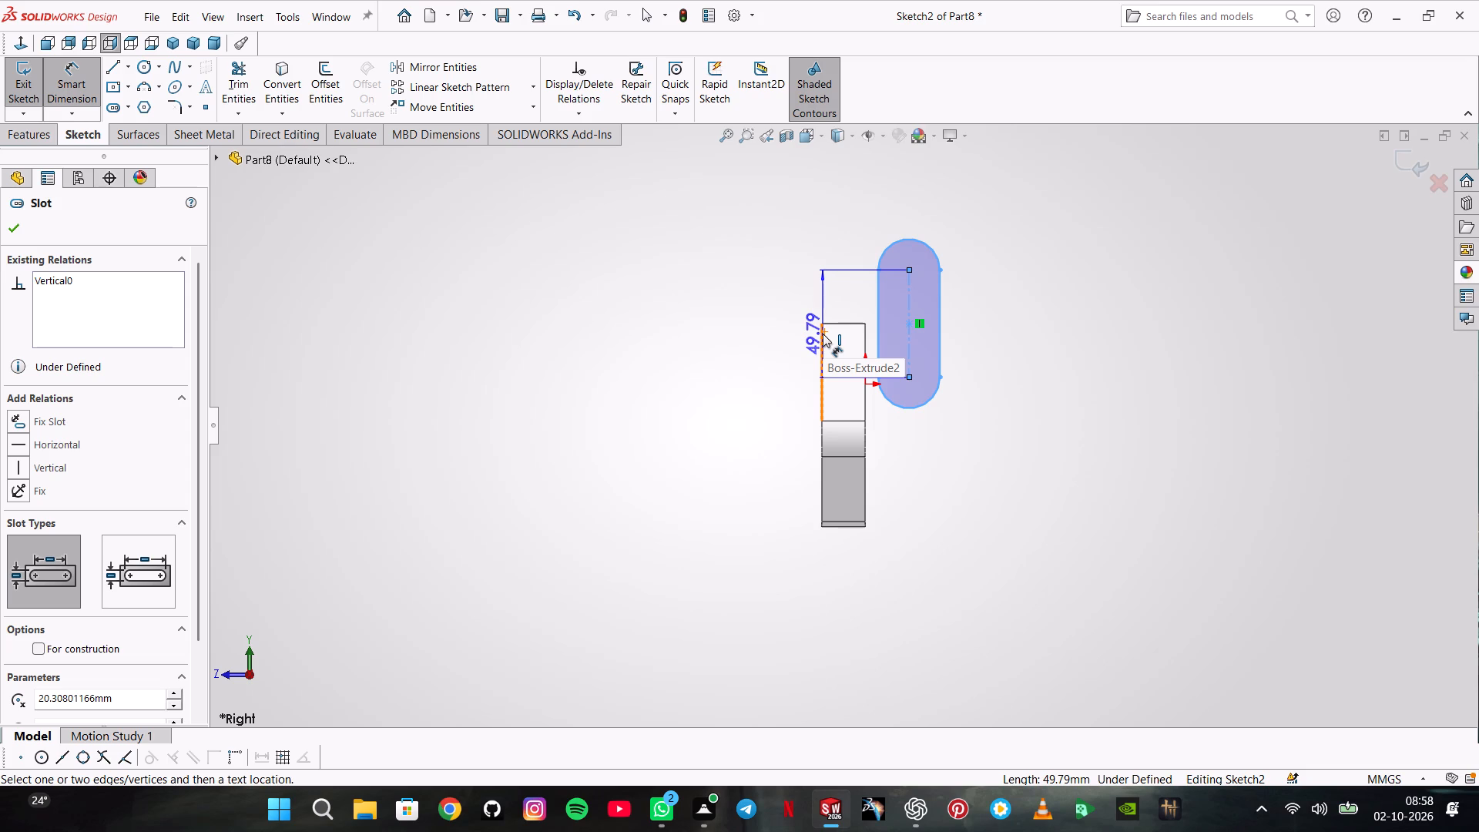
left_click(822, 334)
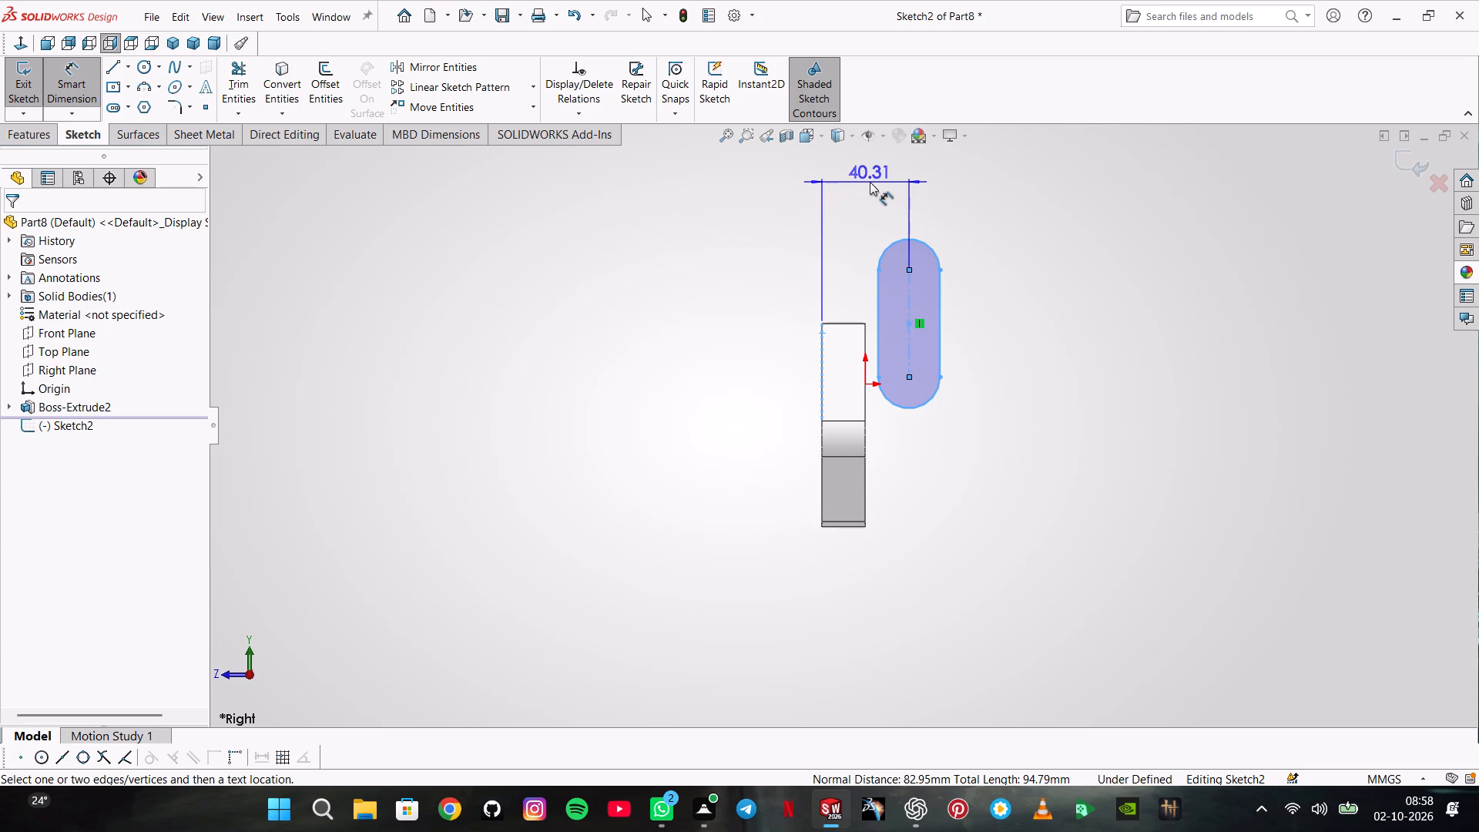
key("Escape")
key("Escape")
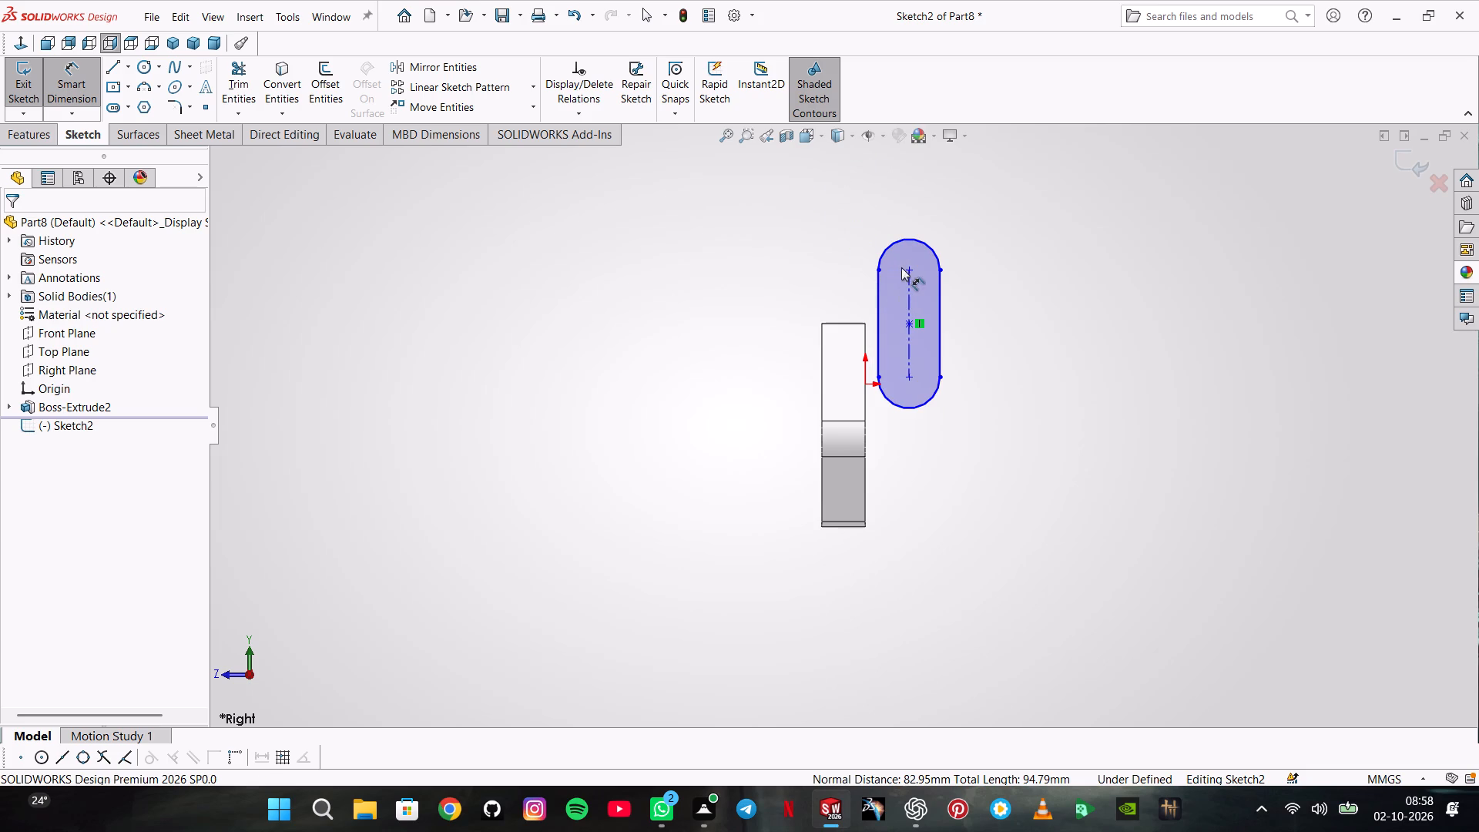
Dimension the slot's upper end arc with a radius of 21 mm.
left_click(897, 242)
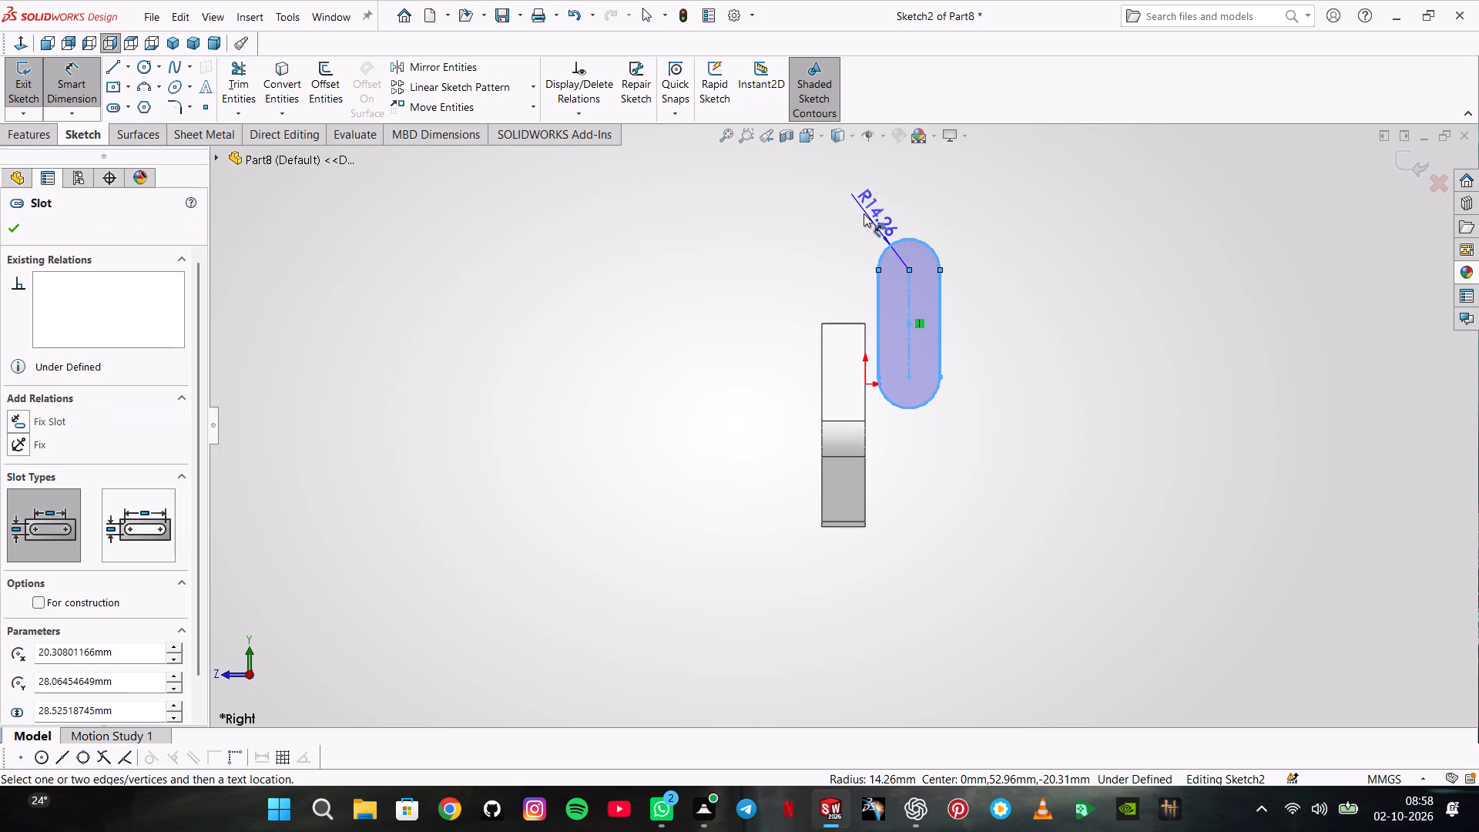
left_click(864, 213)
type("213")
key("Return")
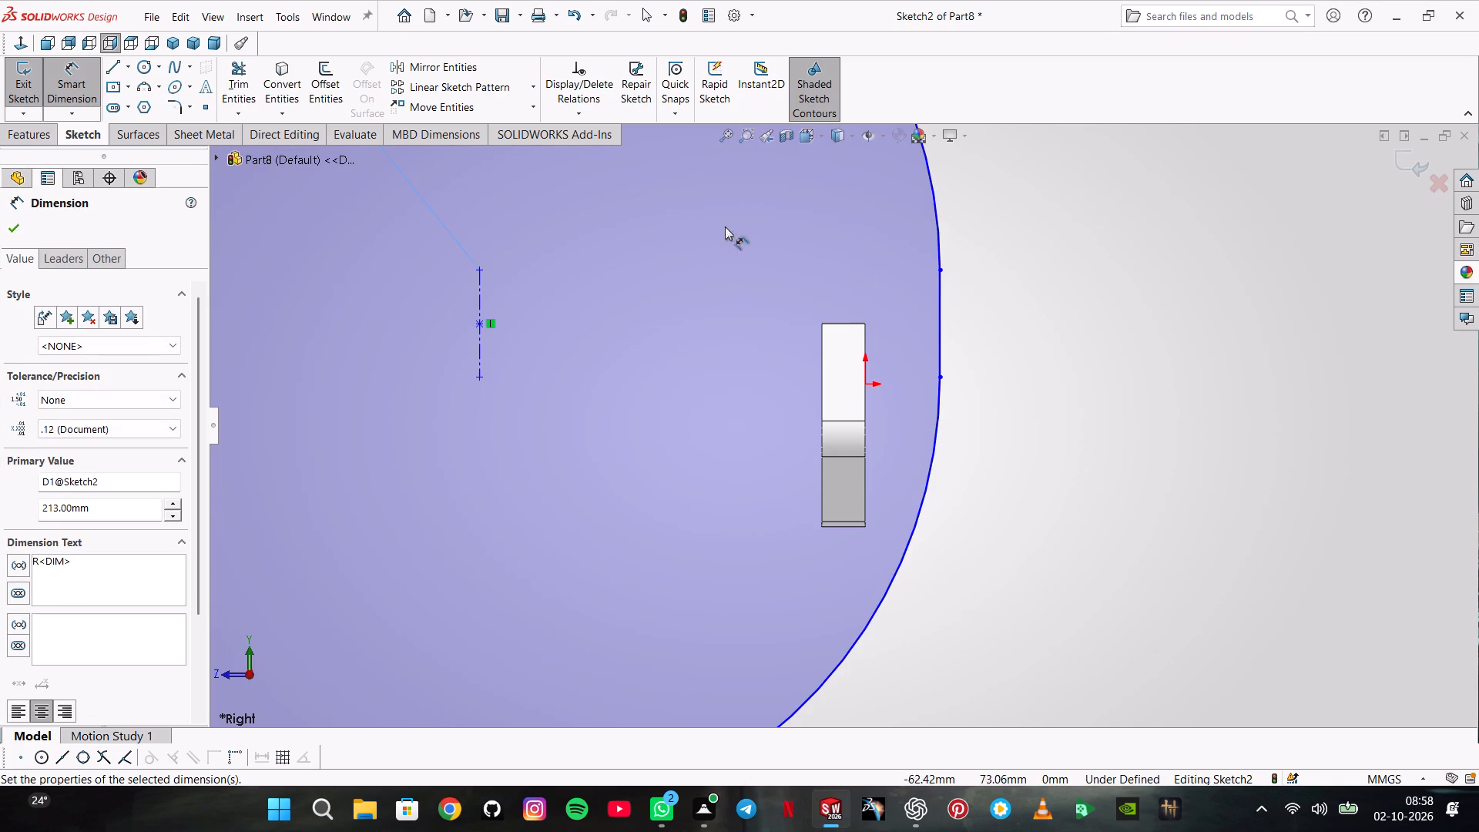
double_click(99, 515)
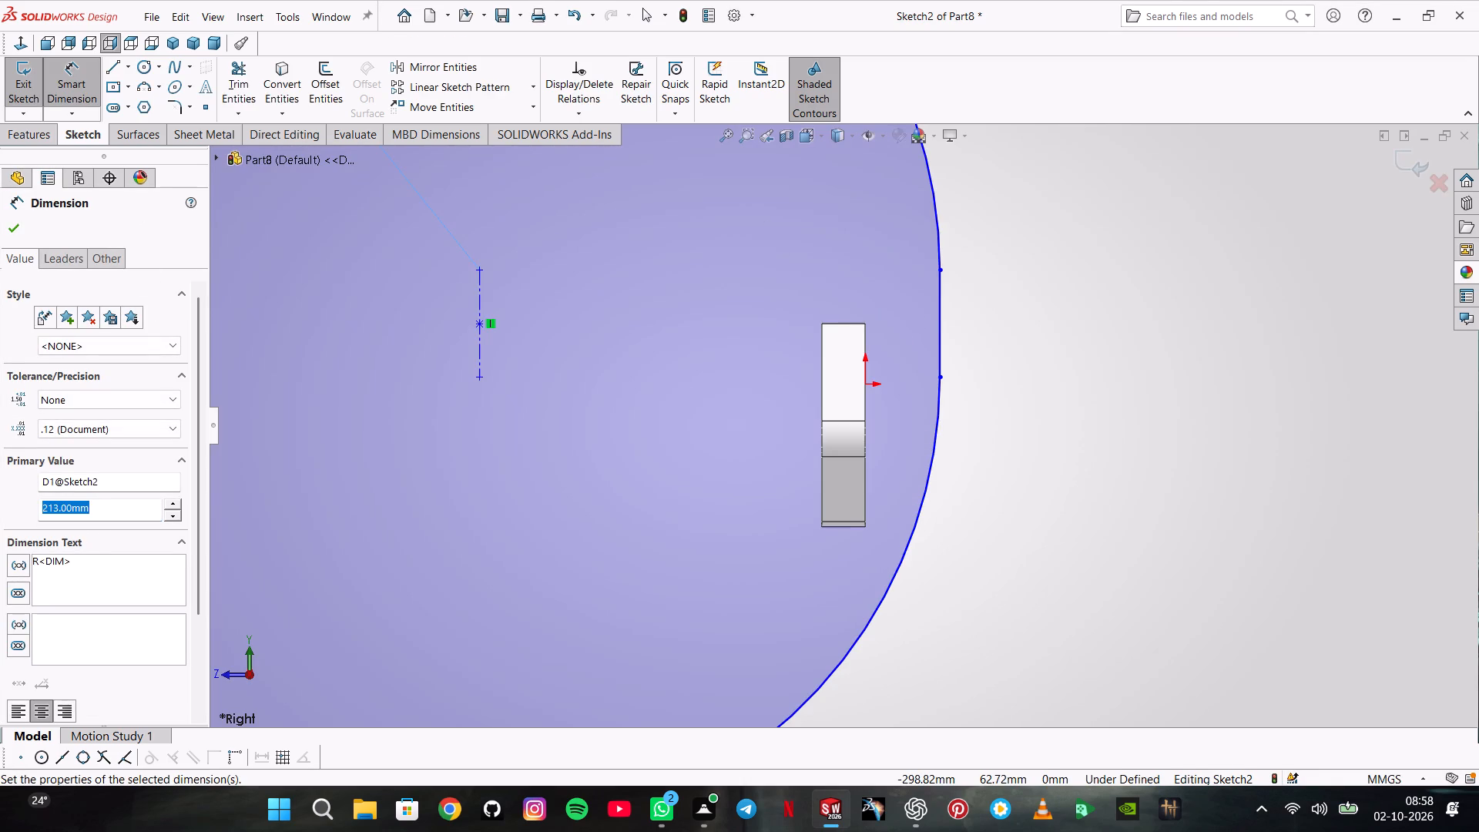
type("21")
key("Return")
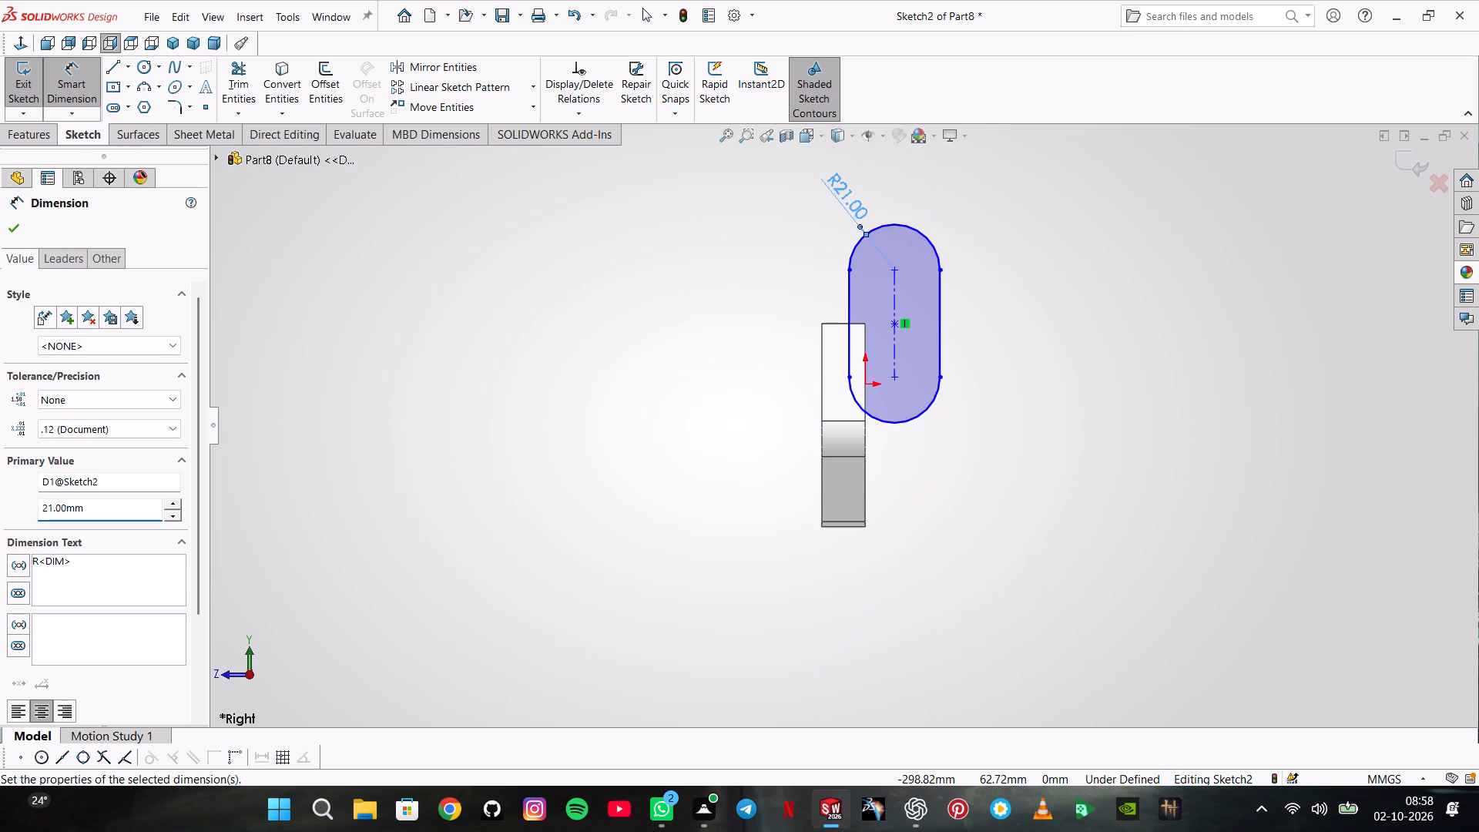
Dimension the distance between the slot's nearer straight side and the plate's front face edge as 7 mm.
left_click(852, 285)
left_click(821, 350)
left_click(833, 288)
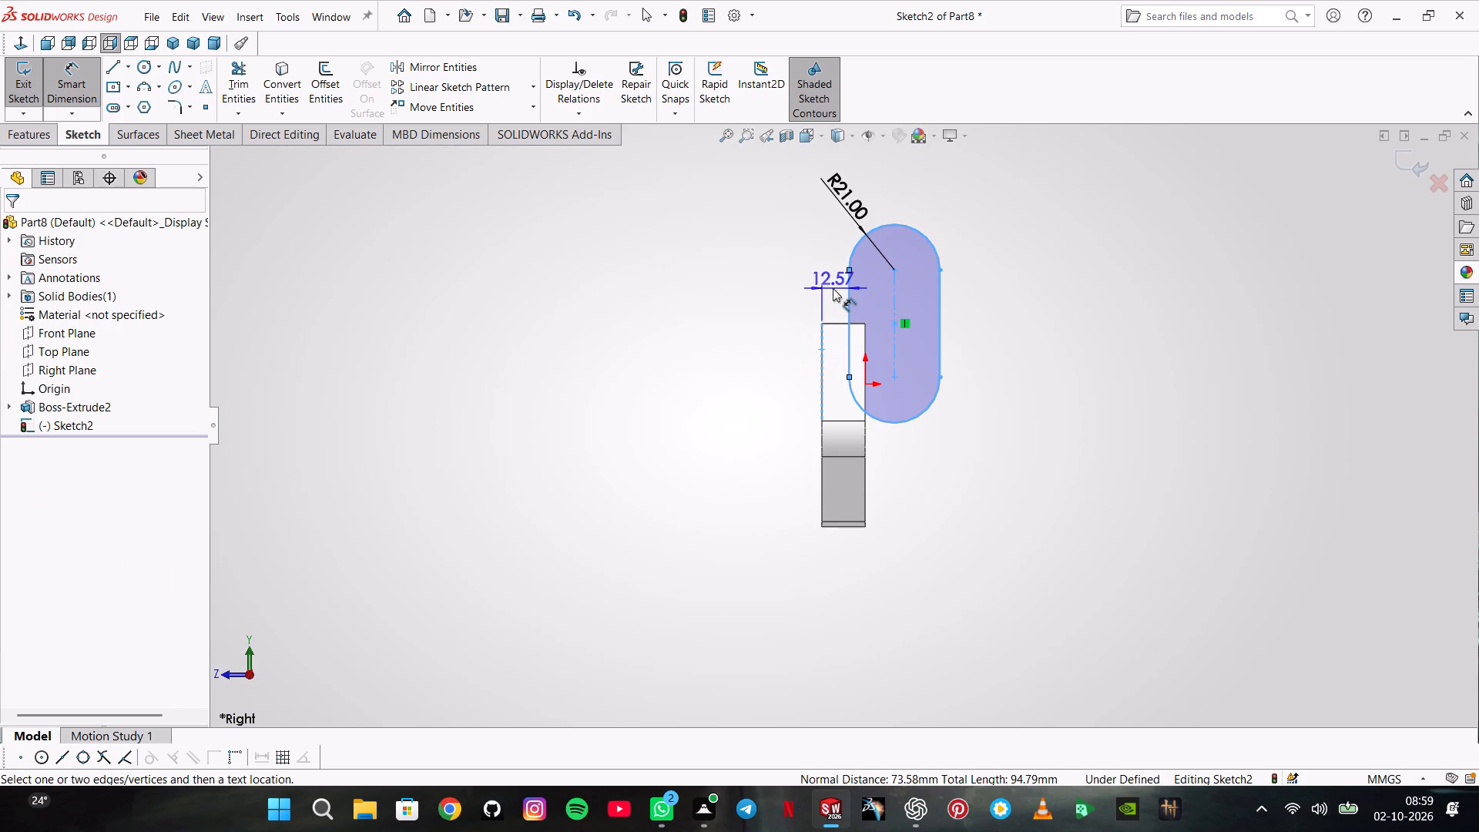
key("7")
key("Return")
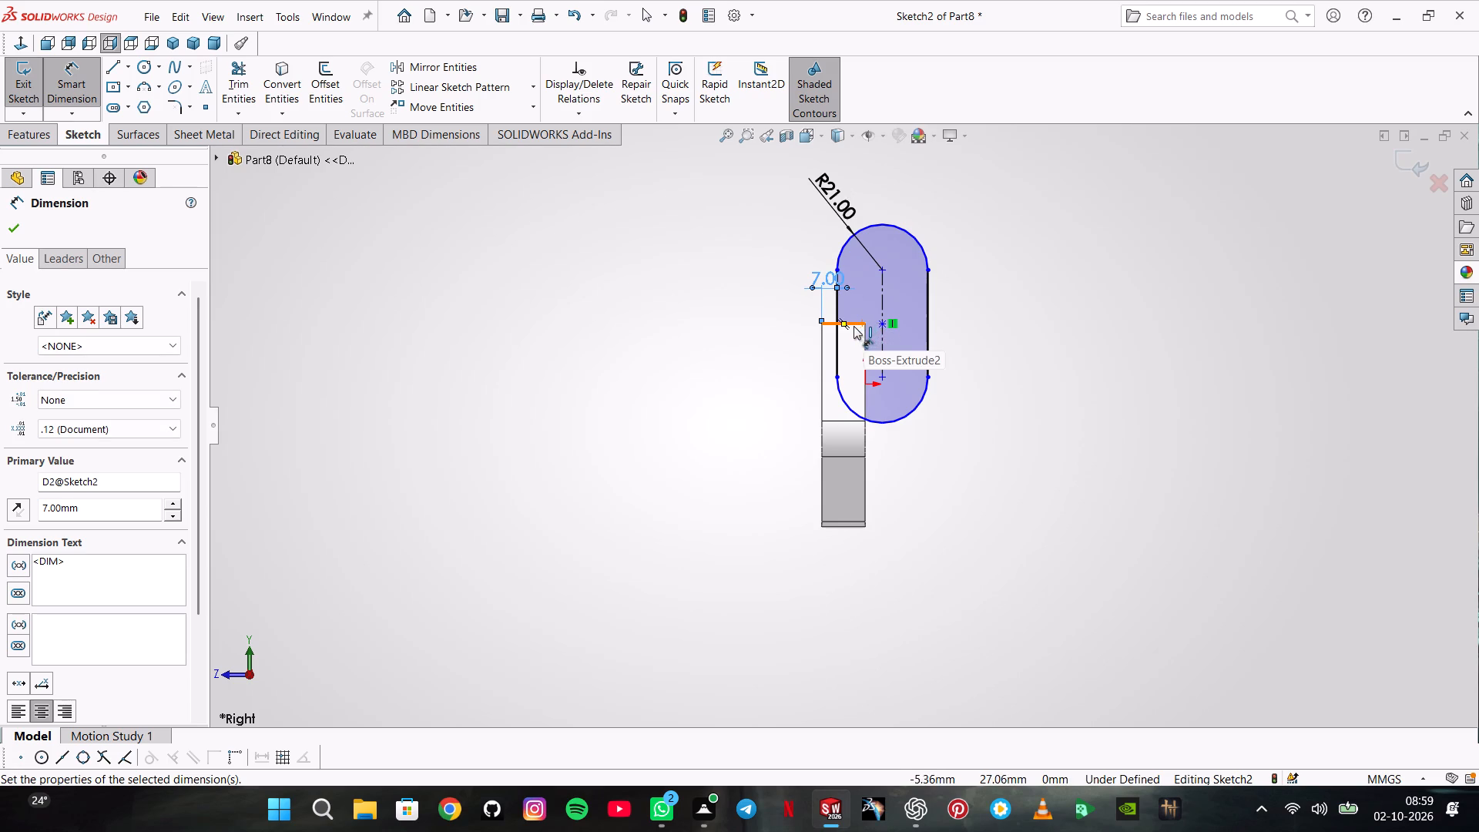
Dimension the slot's centre-to-centre length as 33*2, giving 66 mm.
left_click(883, 304)
left_click(994, 310)
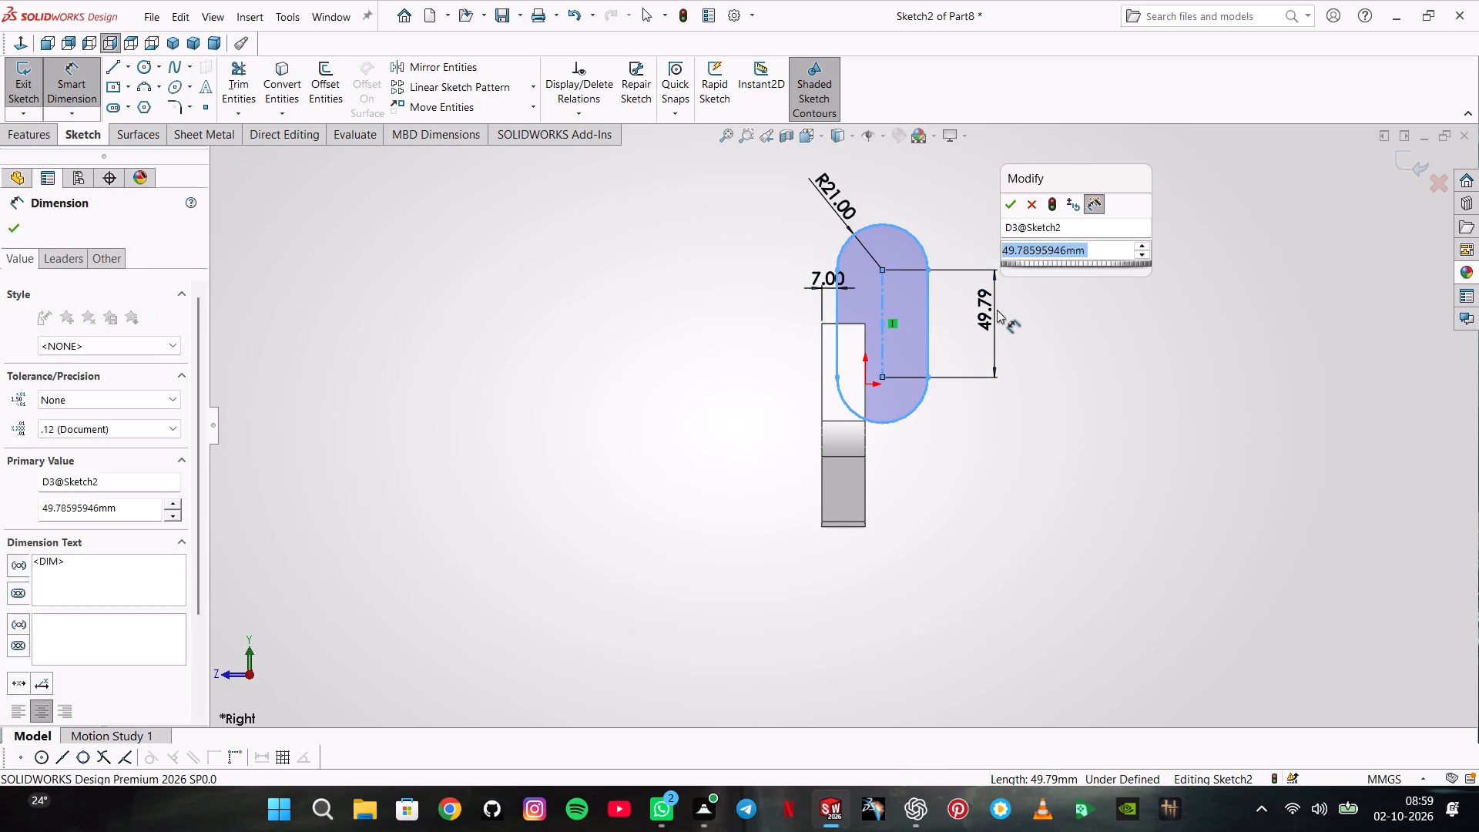
type("33*2")
key("Return")
scroll(997, 310, "up", 1)
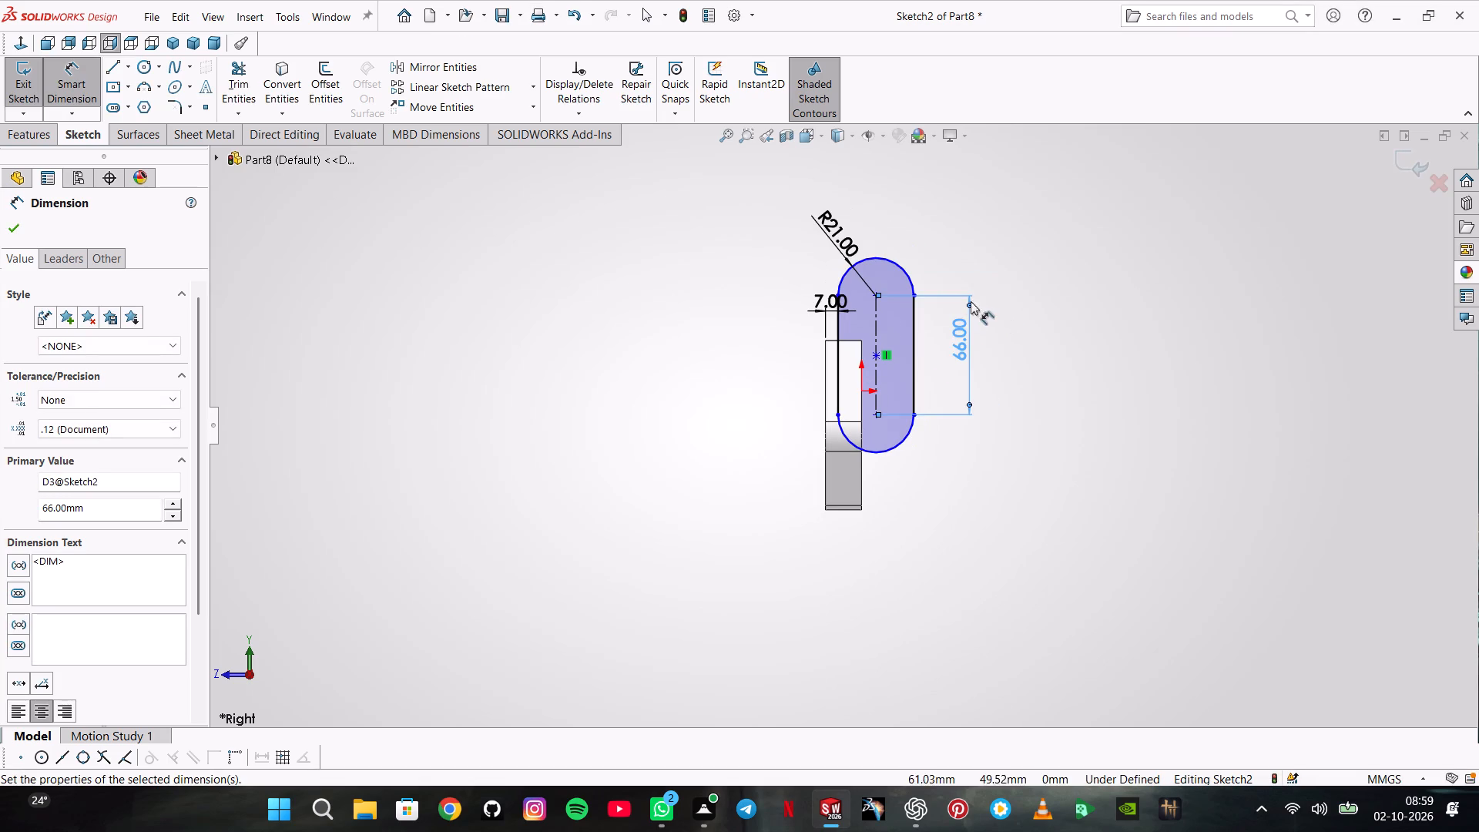
key("Escape")
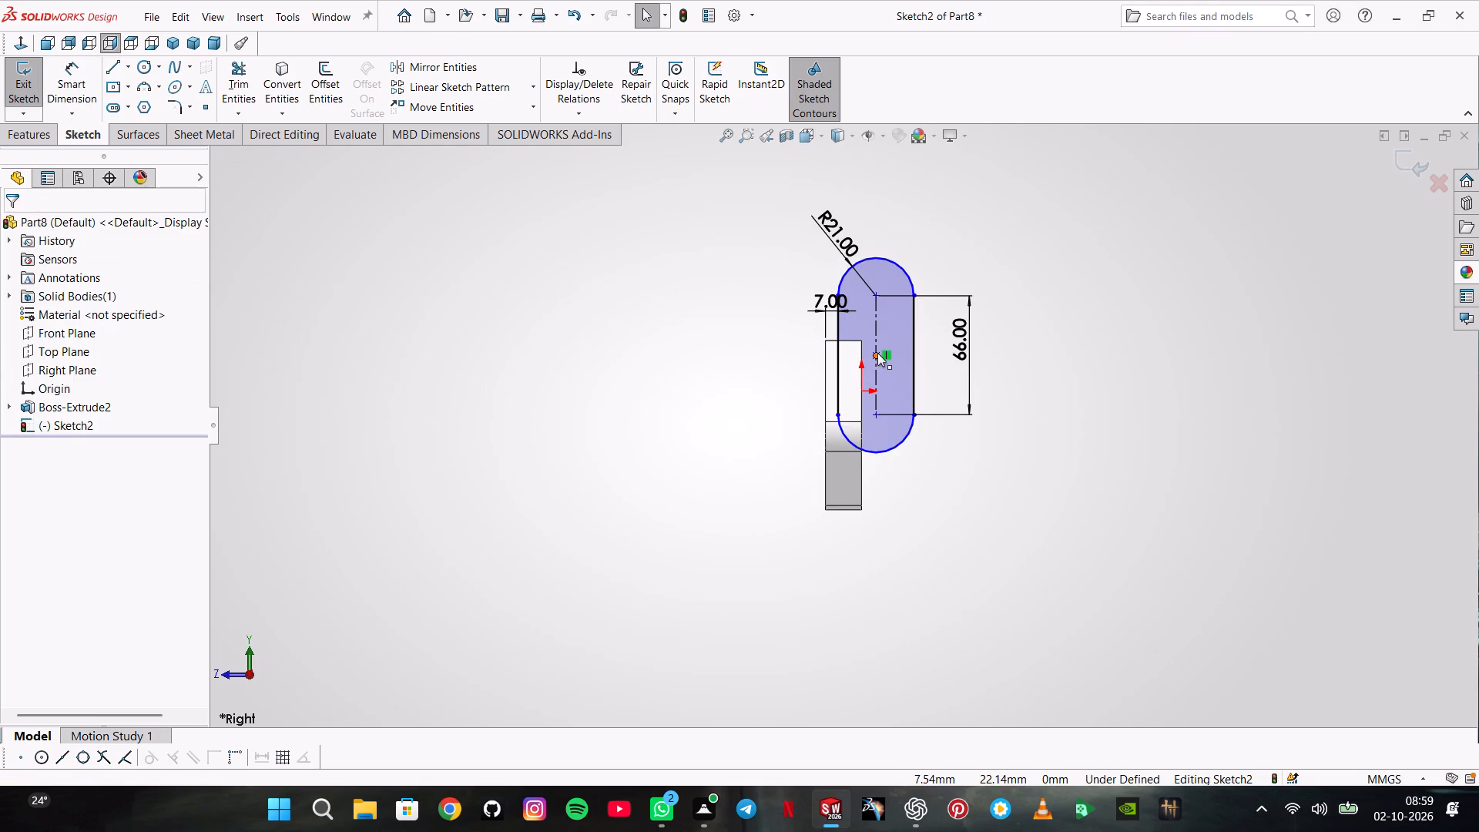
Add a coincident relation between the slot's centre point and the plate's top edge.
left_click(877, 353)
left_click(853, 339, "ctrl")
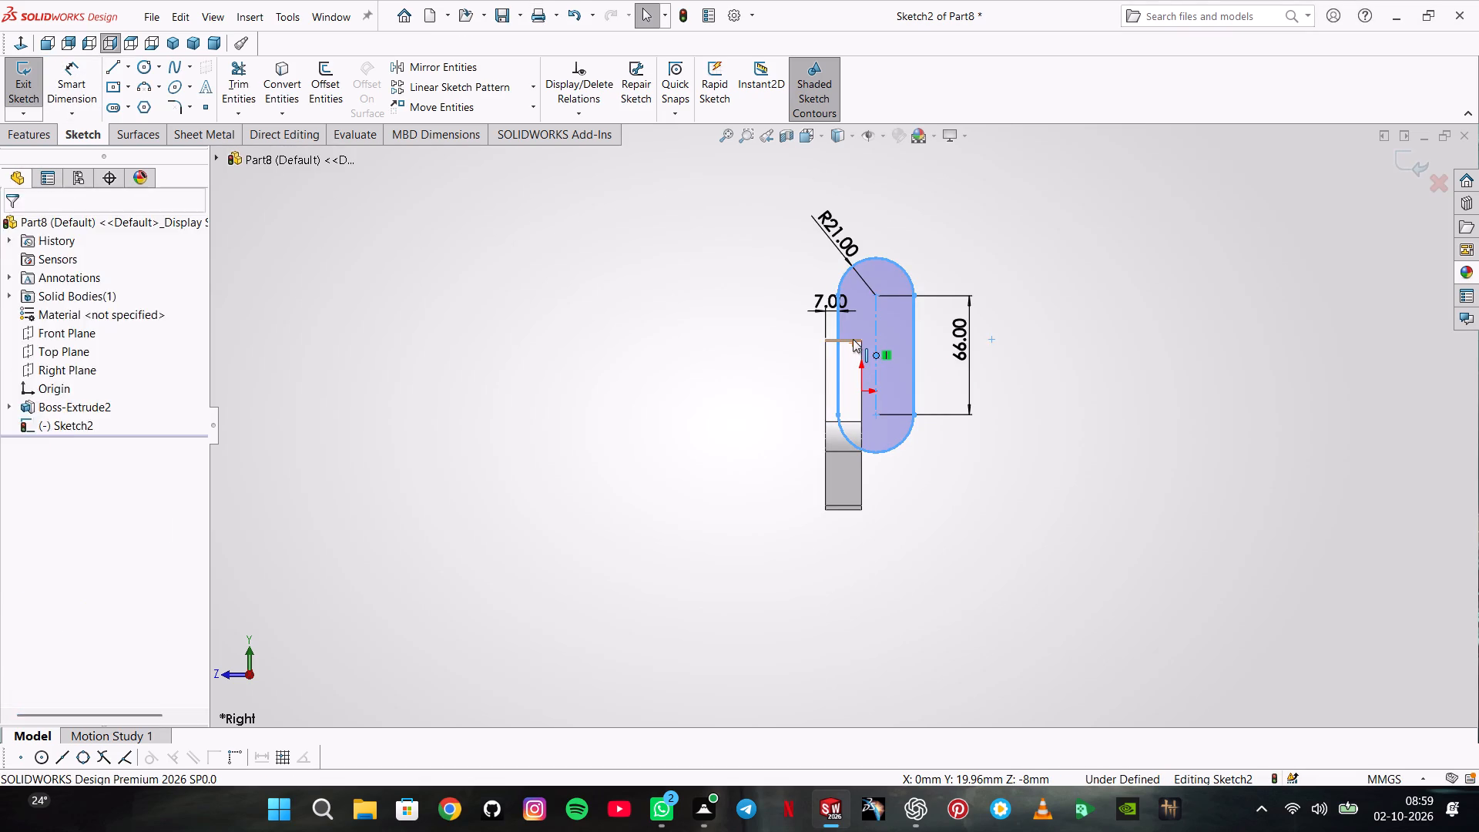
left_click(921, 273)
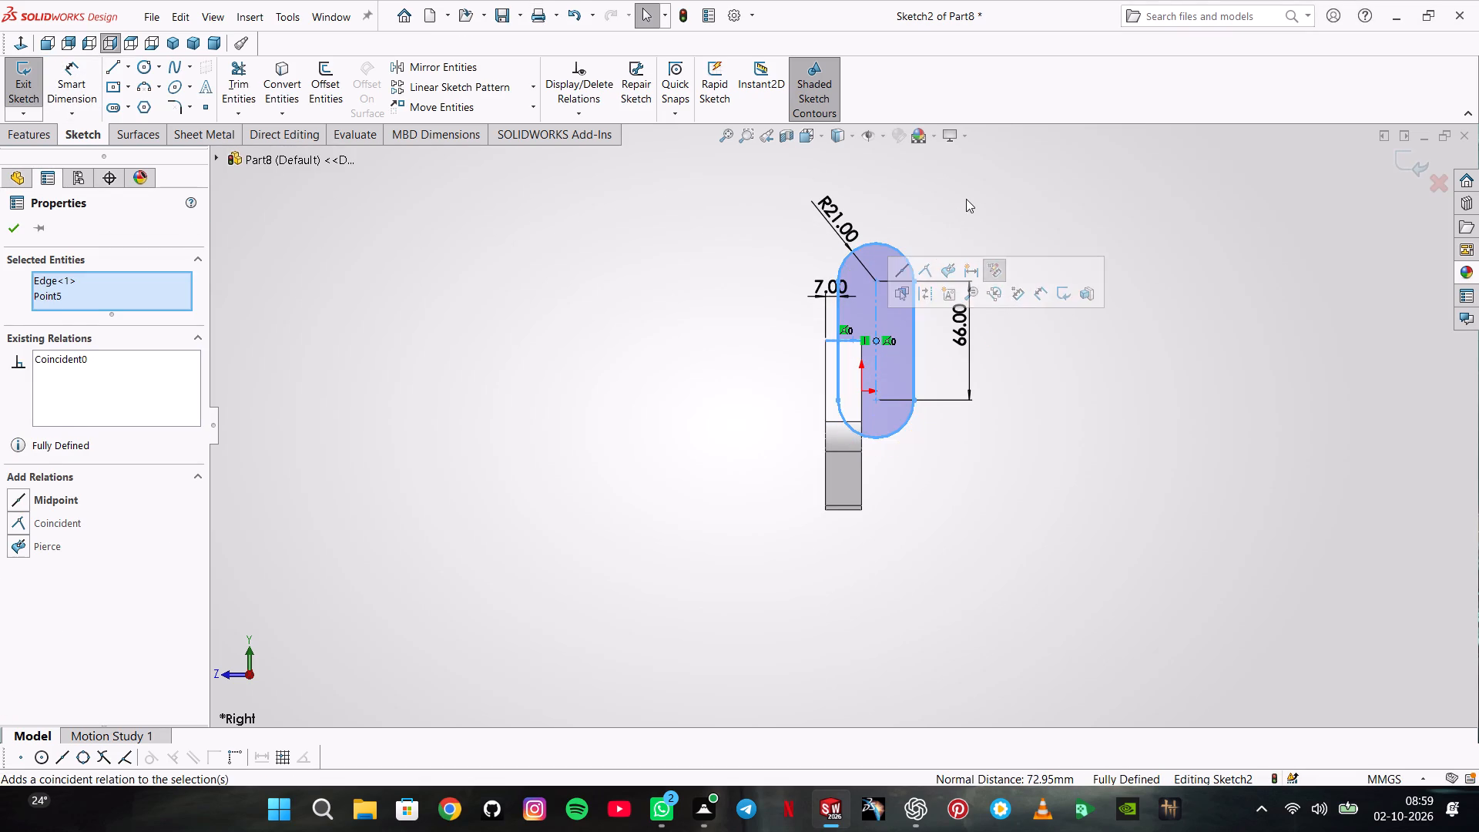
left_click(966, 199)
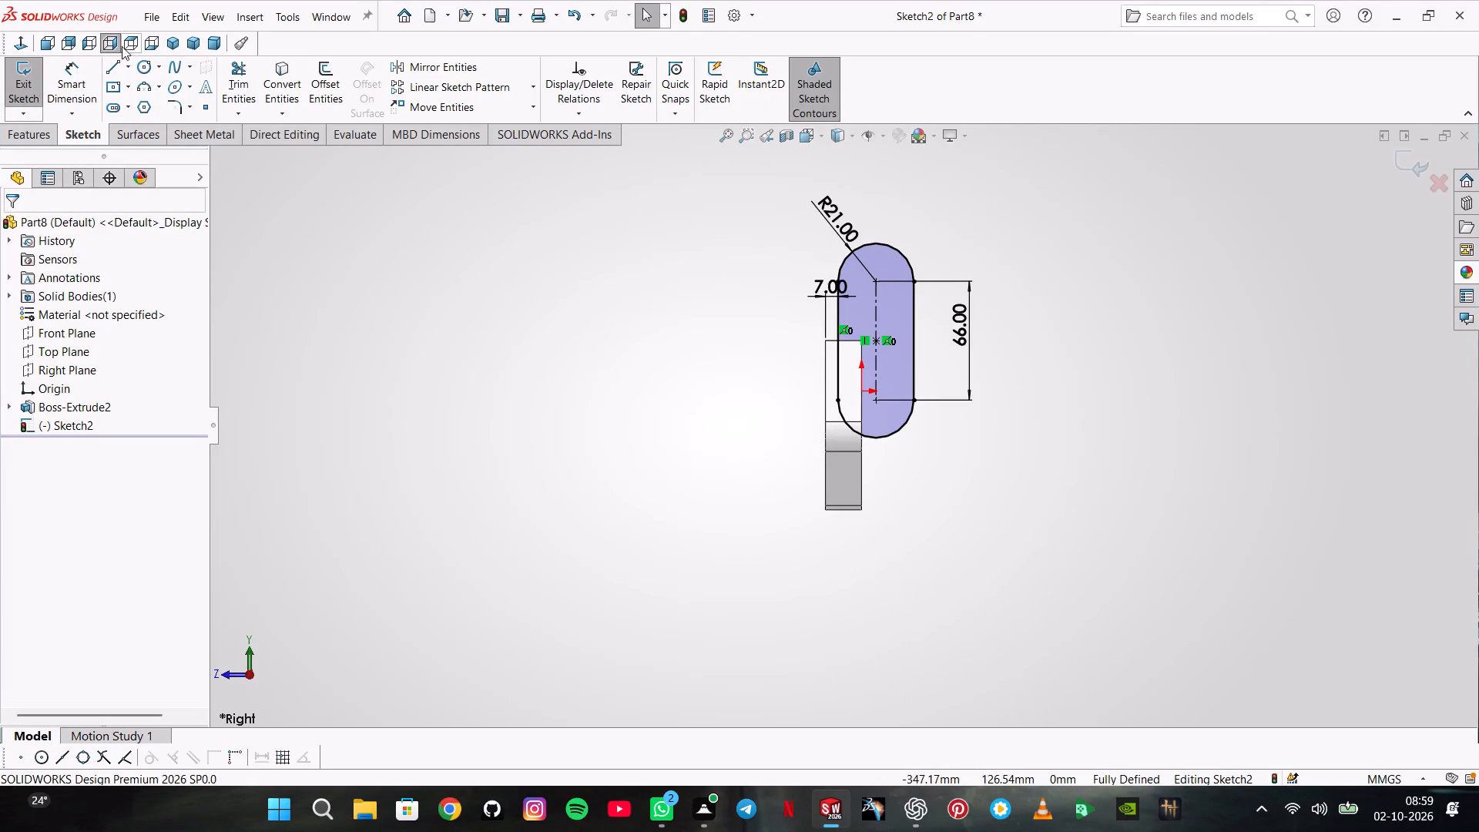
Sketch a circle centred on the slot's upper arc centre and dimension its diameter as 21 mm.
left_click(141, 59)
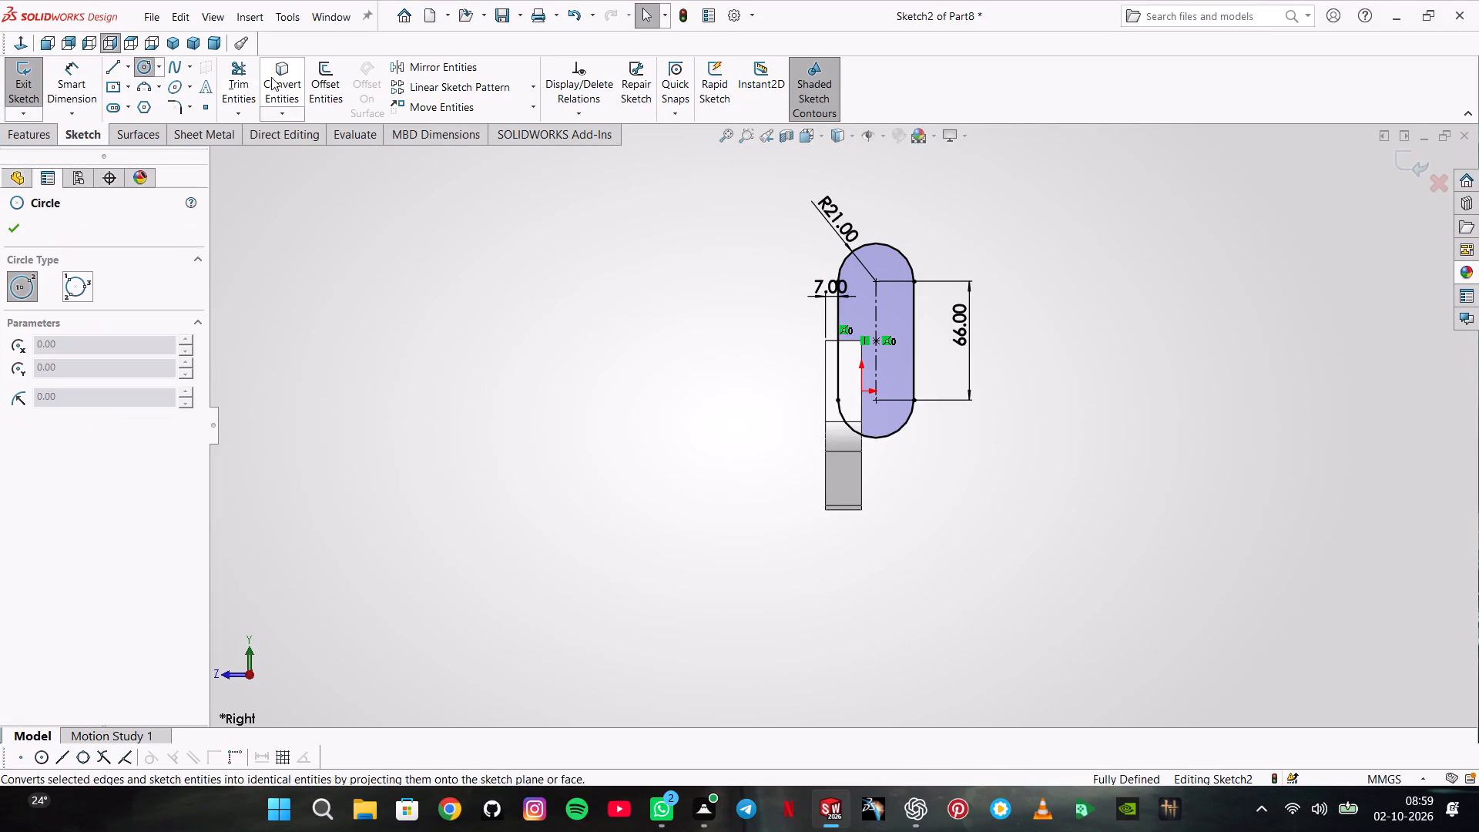
left_click(878, 283)
left_click(887, 309)
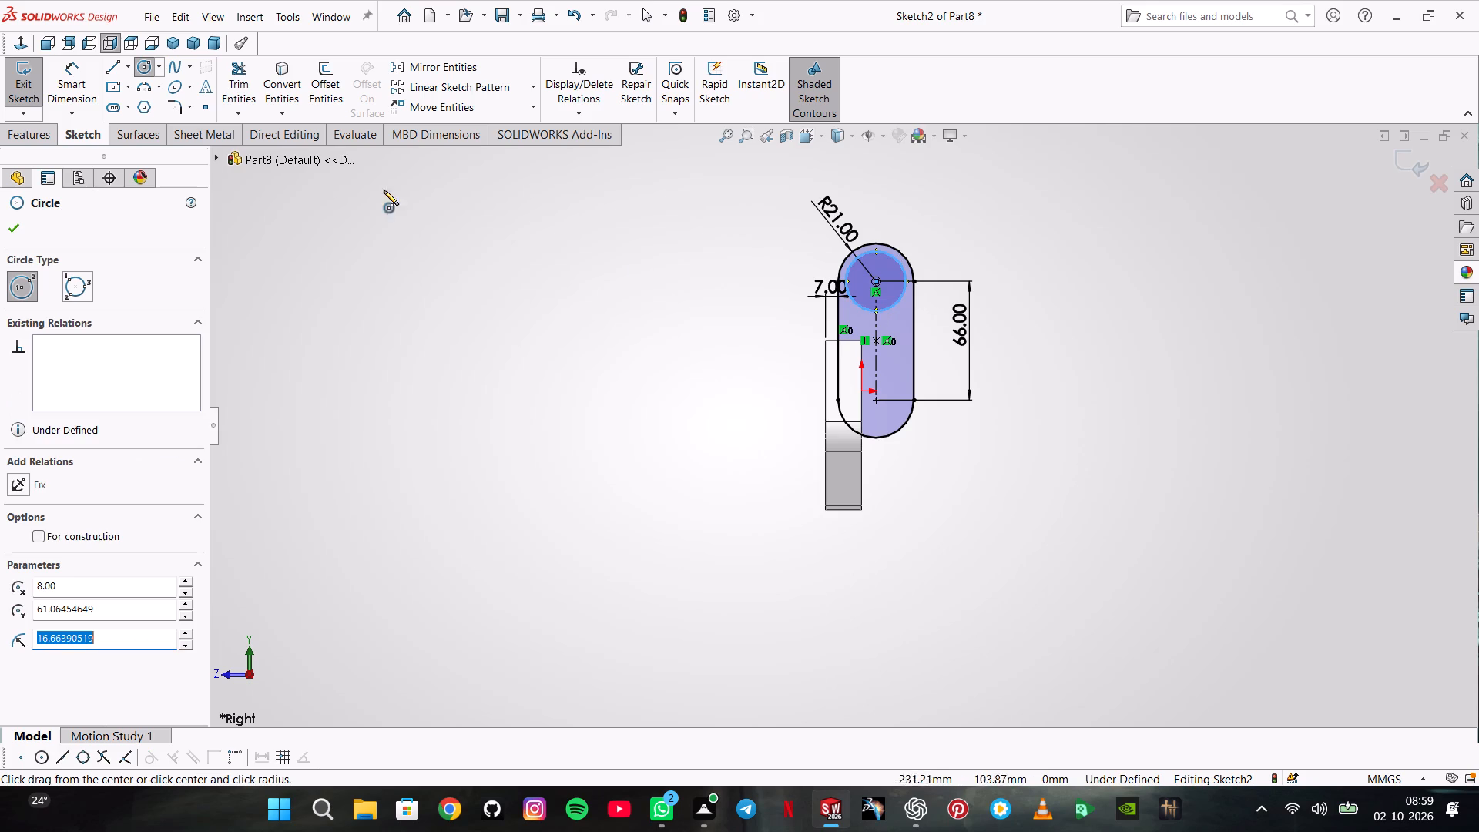
left_click(84, 89)
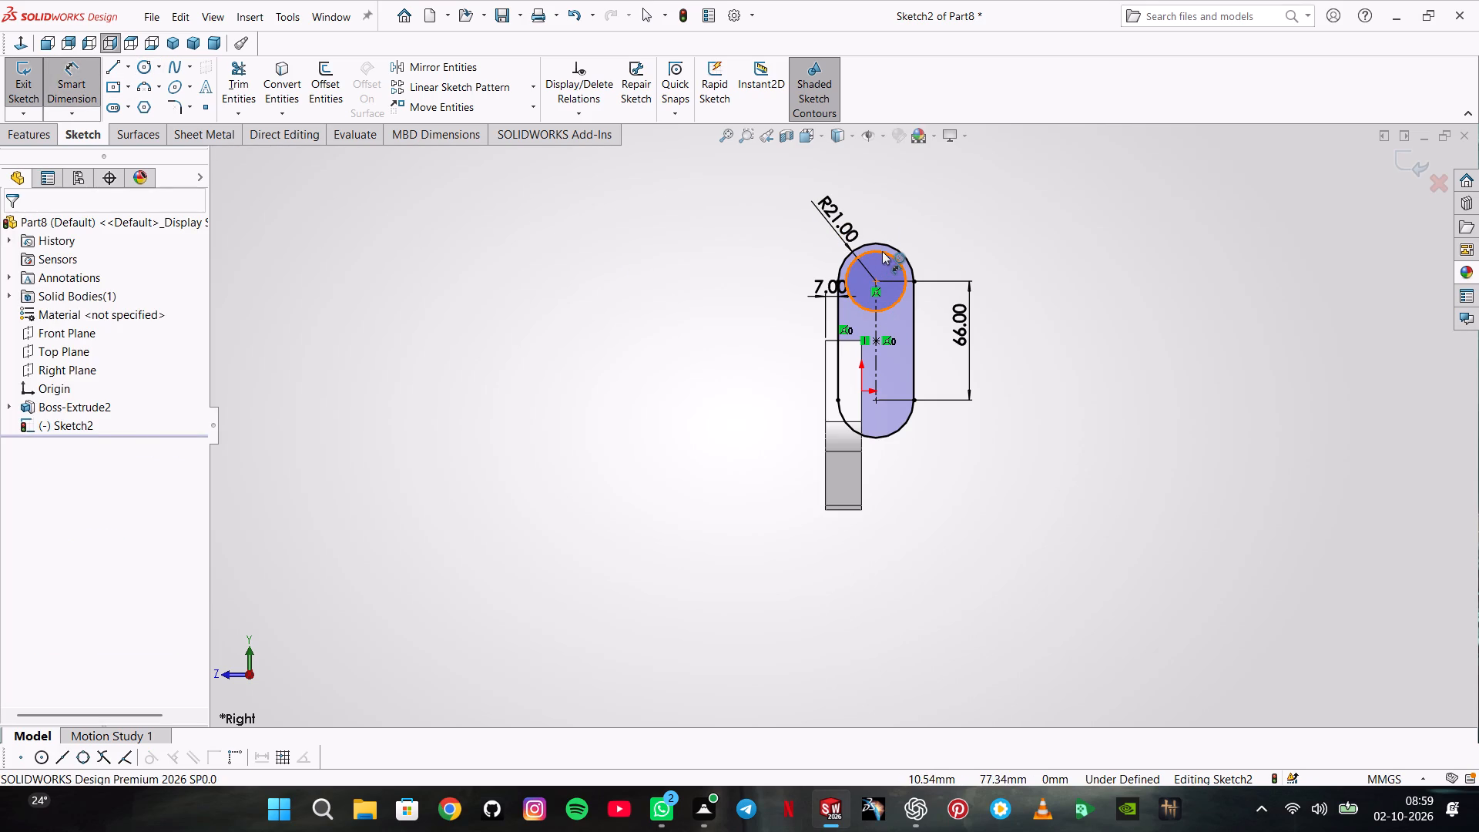
left_click(883, 250)
left_click(946, 240)
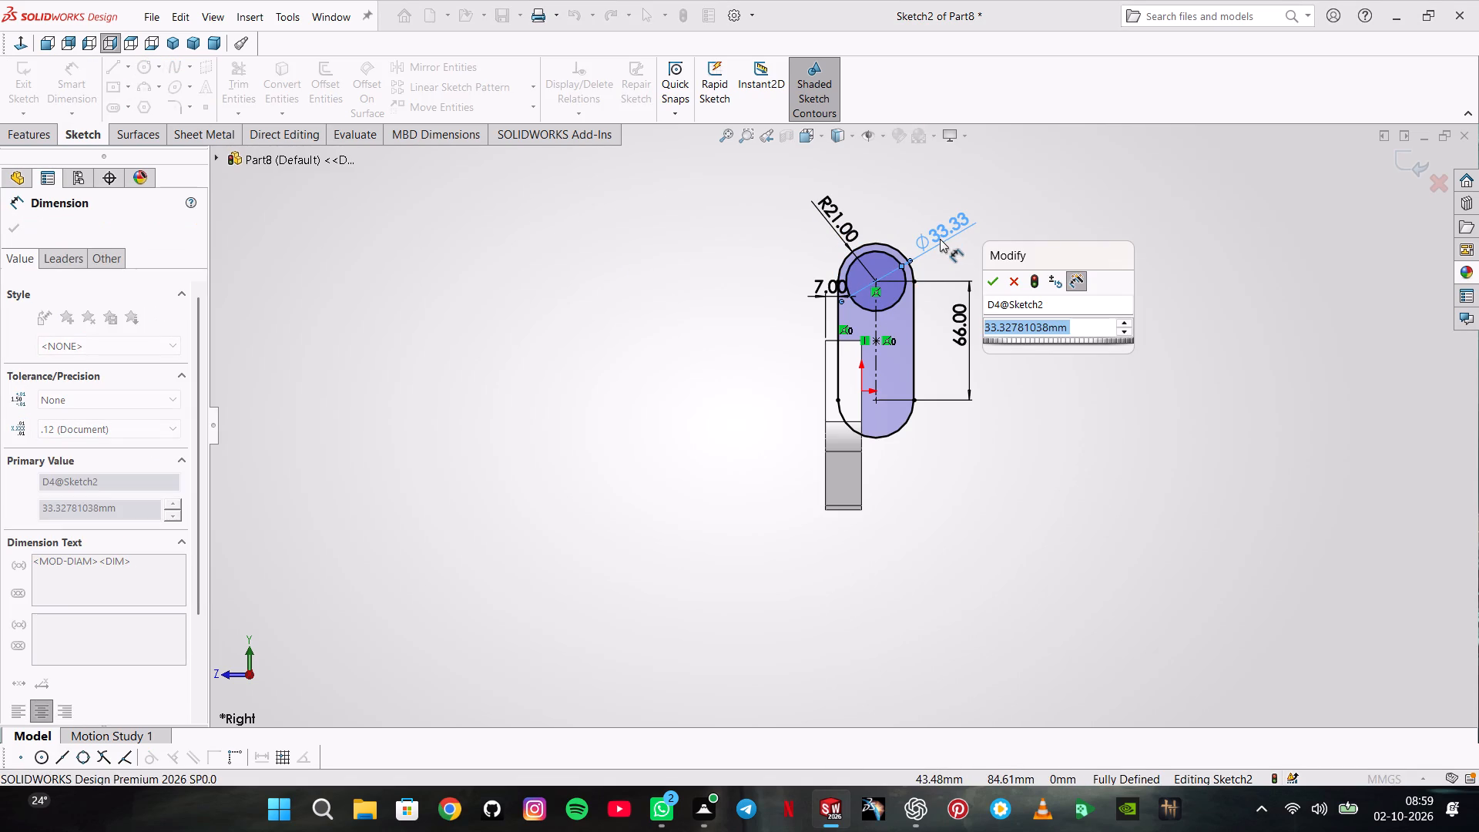
type("21")
key("Return")
key("3")
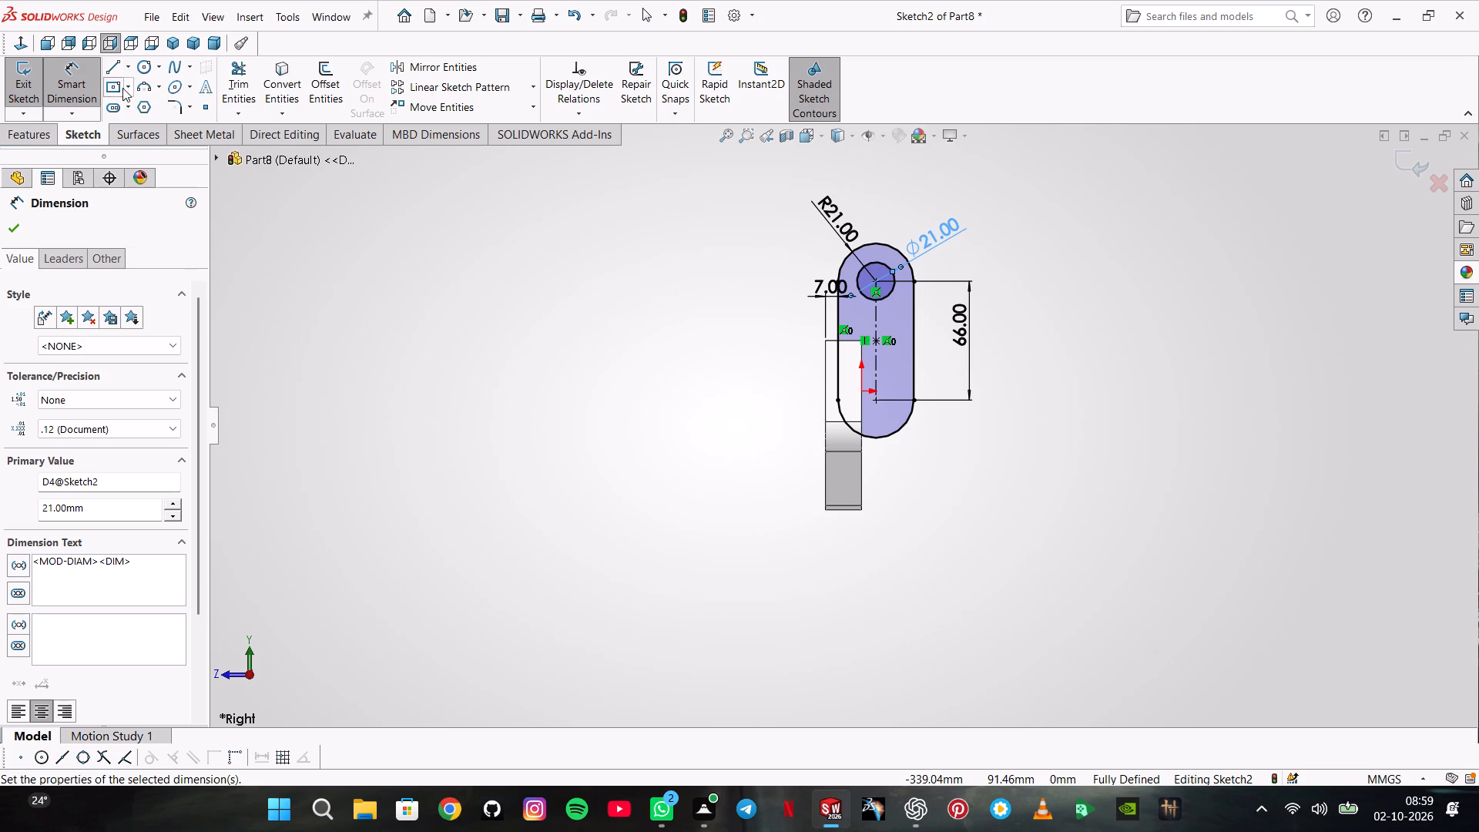
Draw a horizontal line across the full width of the slot, level with the plate's top edge.
left_click(110, 70)
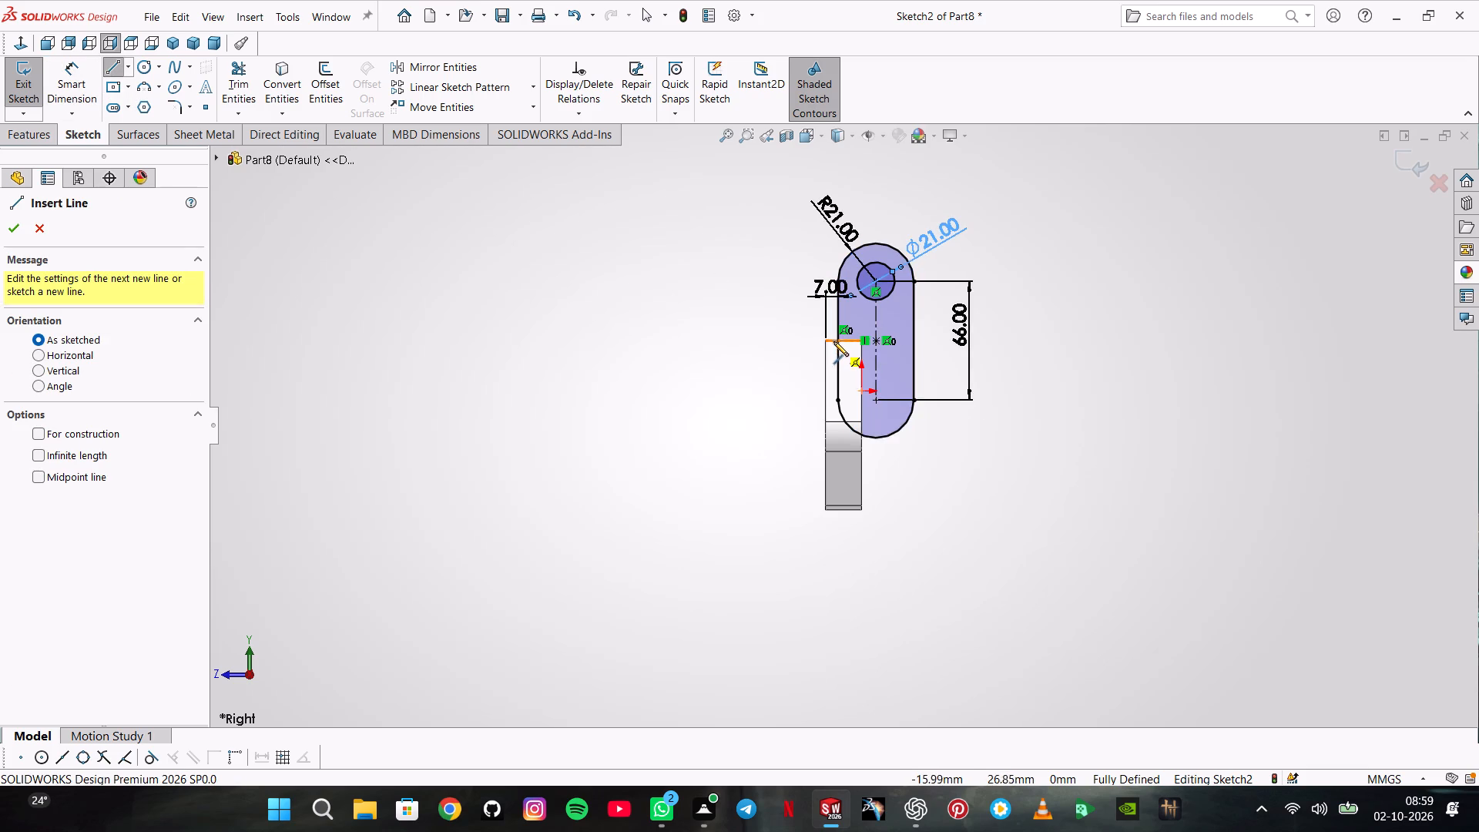
left_click(835, 339)
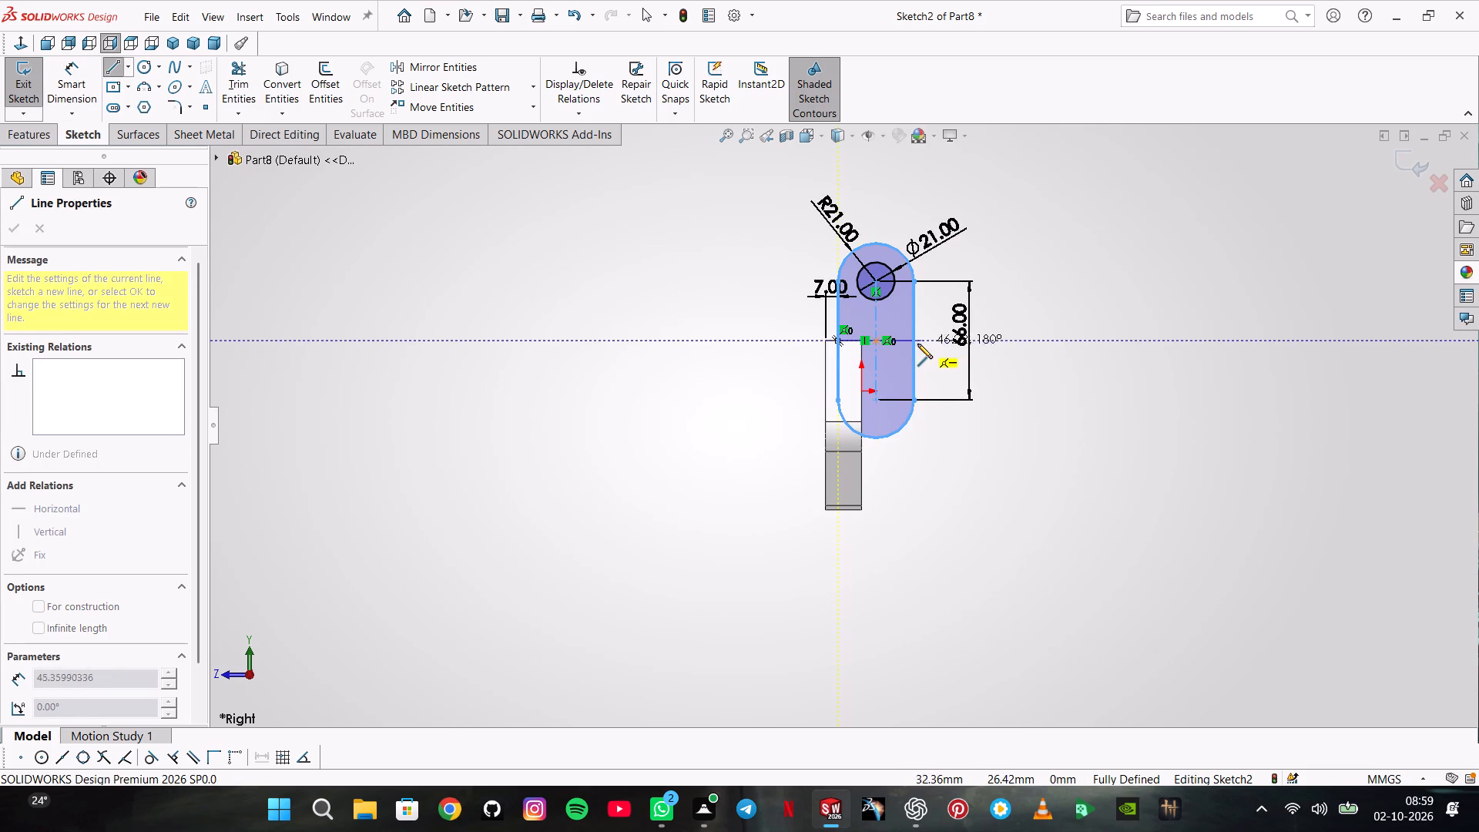
left_click(917, 343)
double_click(947, 320)
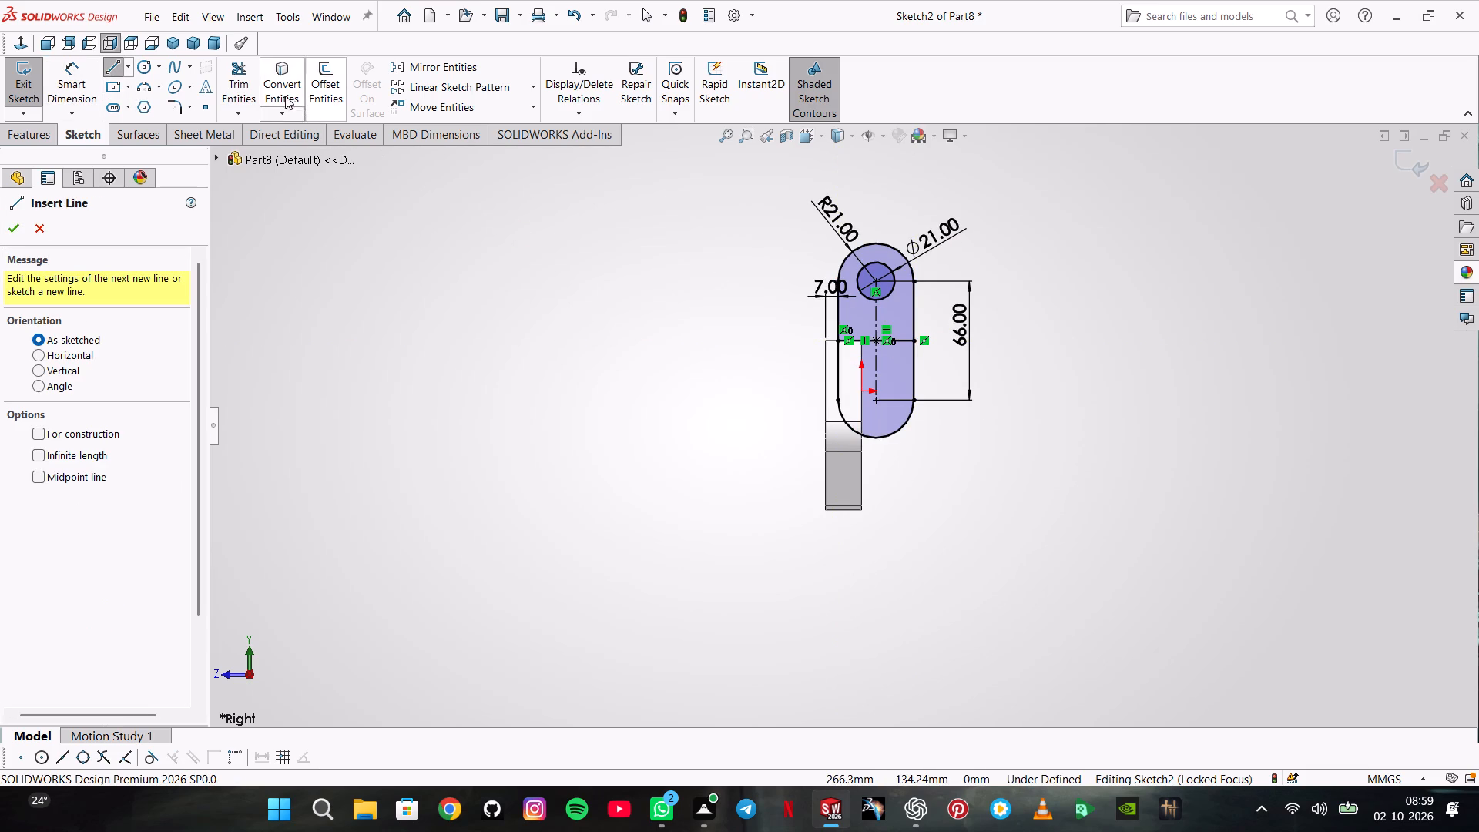
Trim away the lower part of the slot outline, both sides and bottom arc, below the horizontal line.
left_click_drag(230, 62, 242, 75)
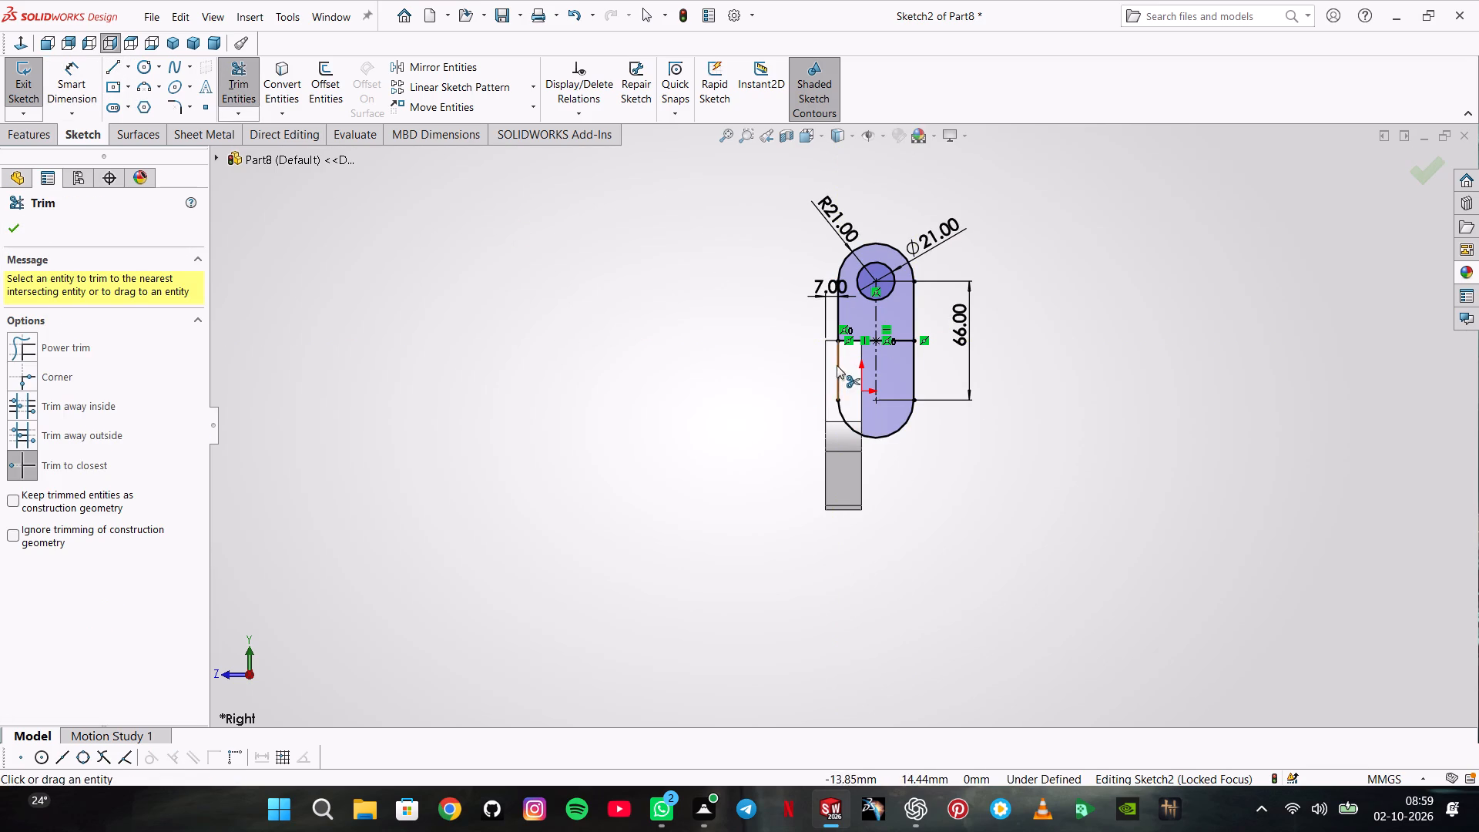
left_click(837, 365)
left_click(820, 400)
left_click(811, 407)
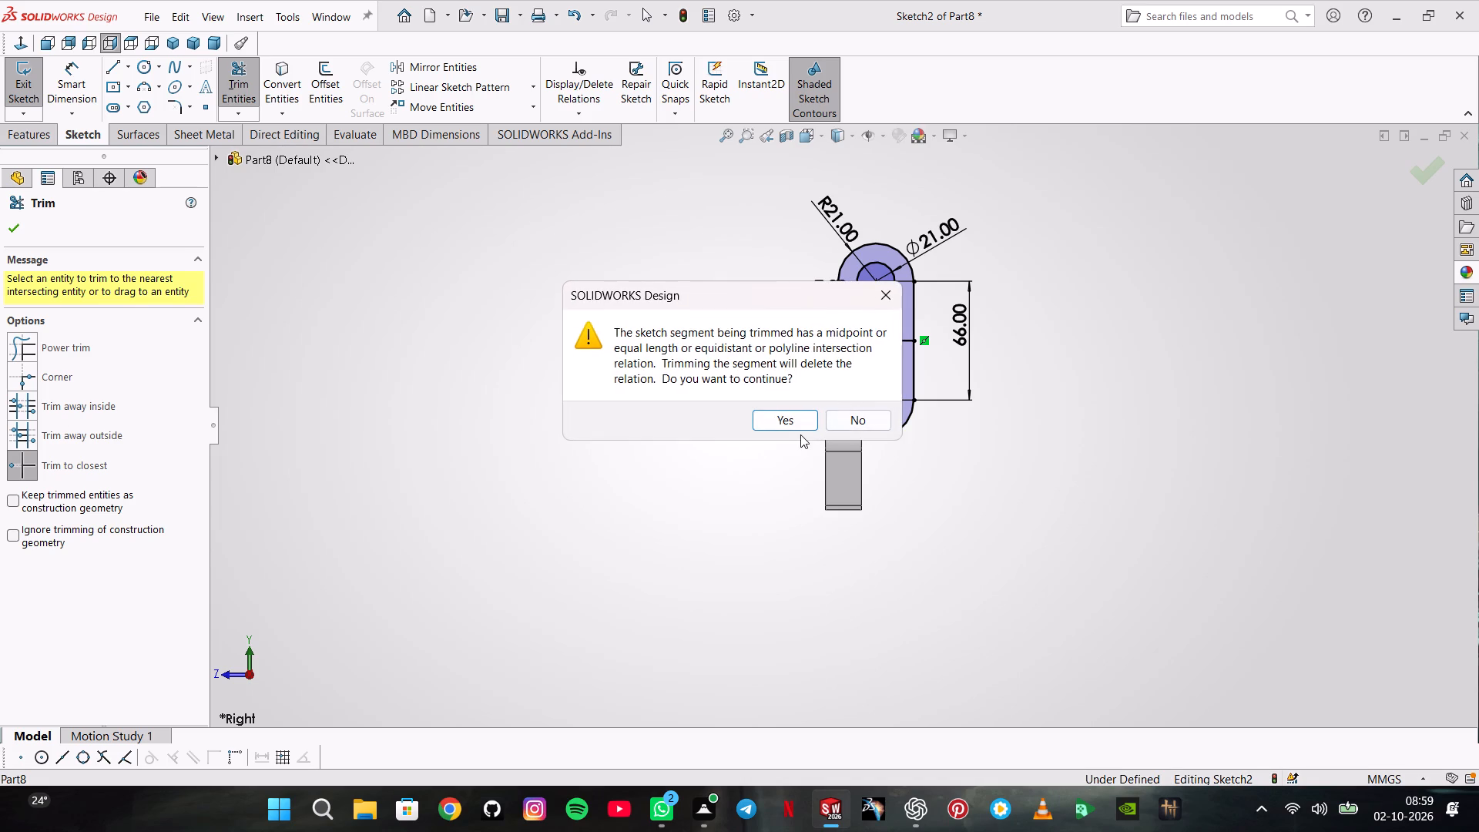
left_click(799, 424)
left_click(840, 415)
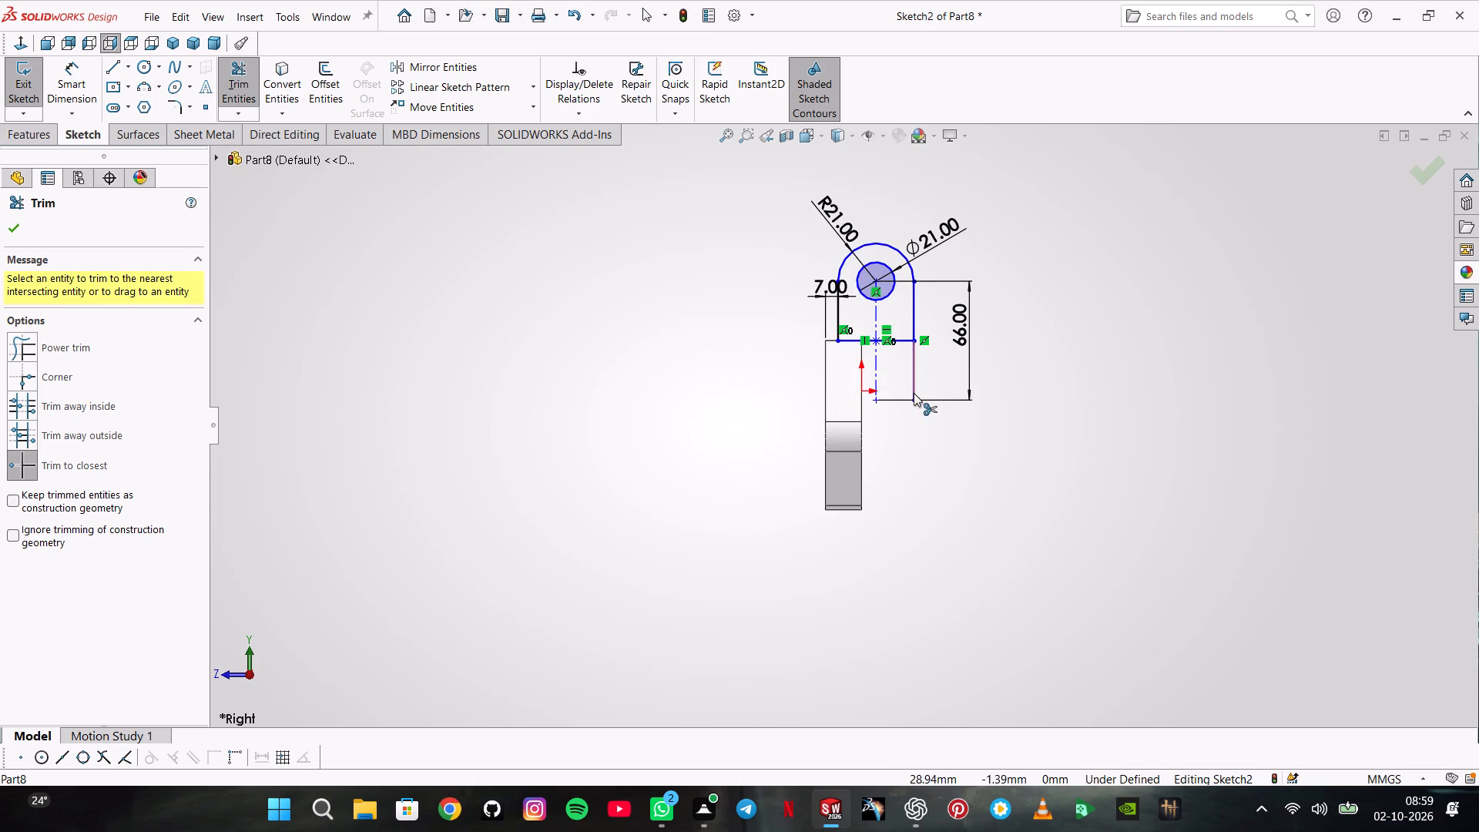
left_click(914, 387)
left_click(803, 421)
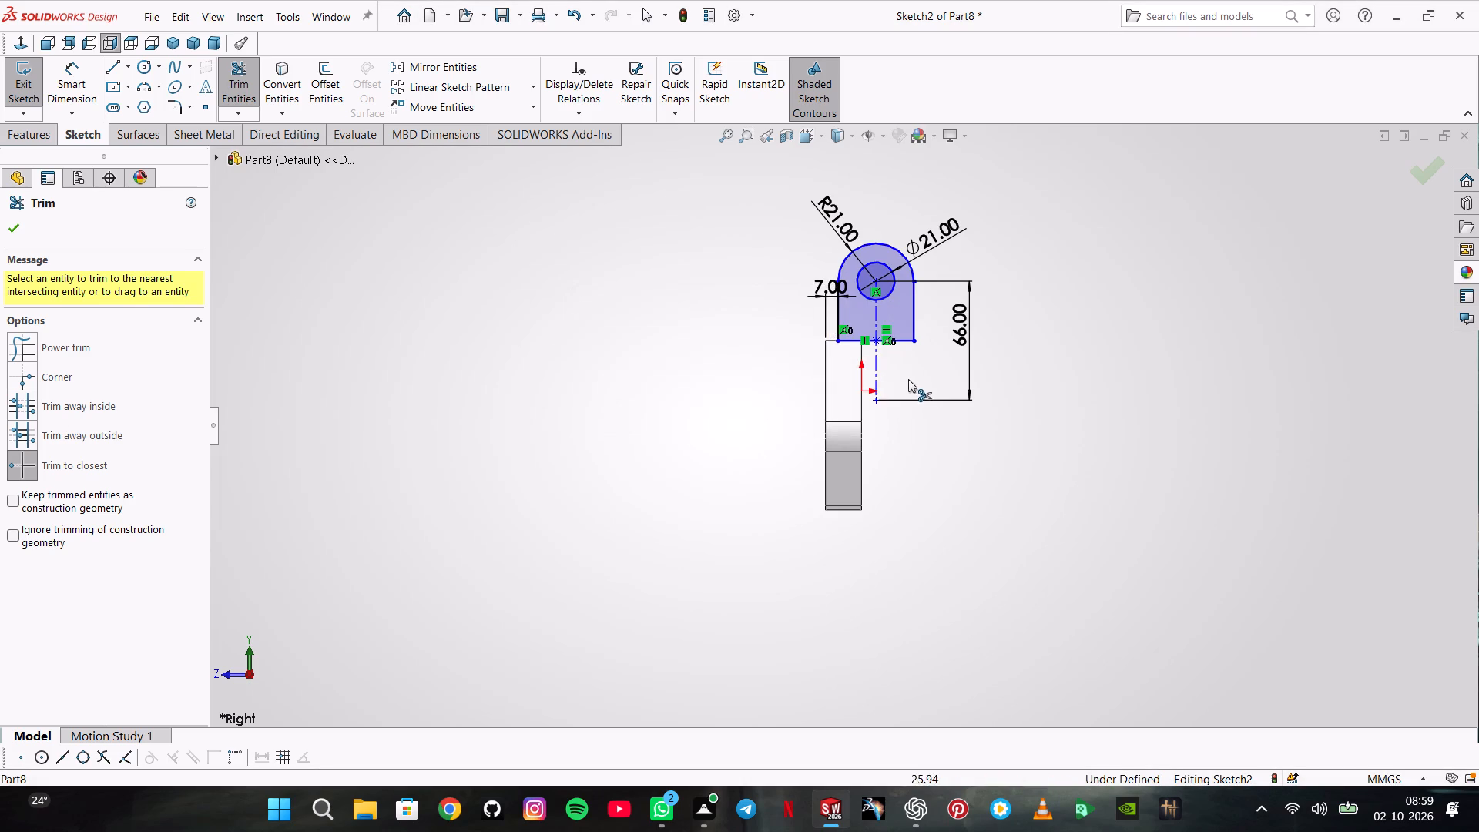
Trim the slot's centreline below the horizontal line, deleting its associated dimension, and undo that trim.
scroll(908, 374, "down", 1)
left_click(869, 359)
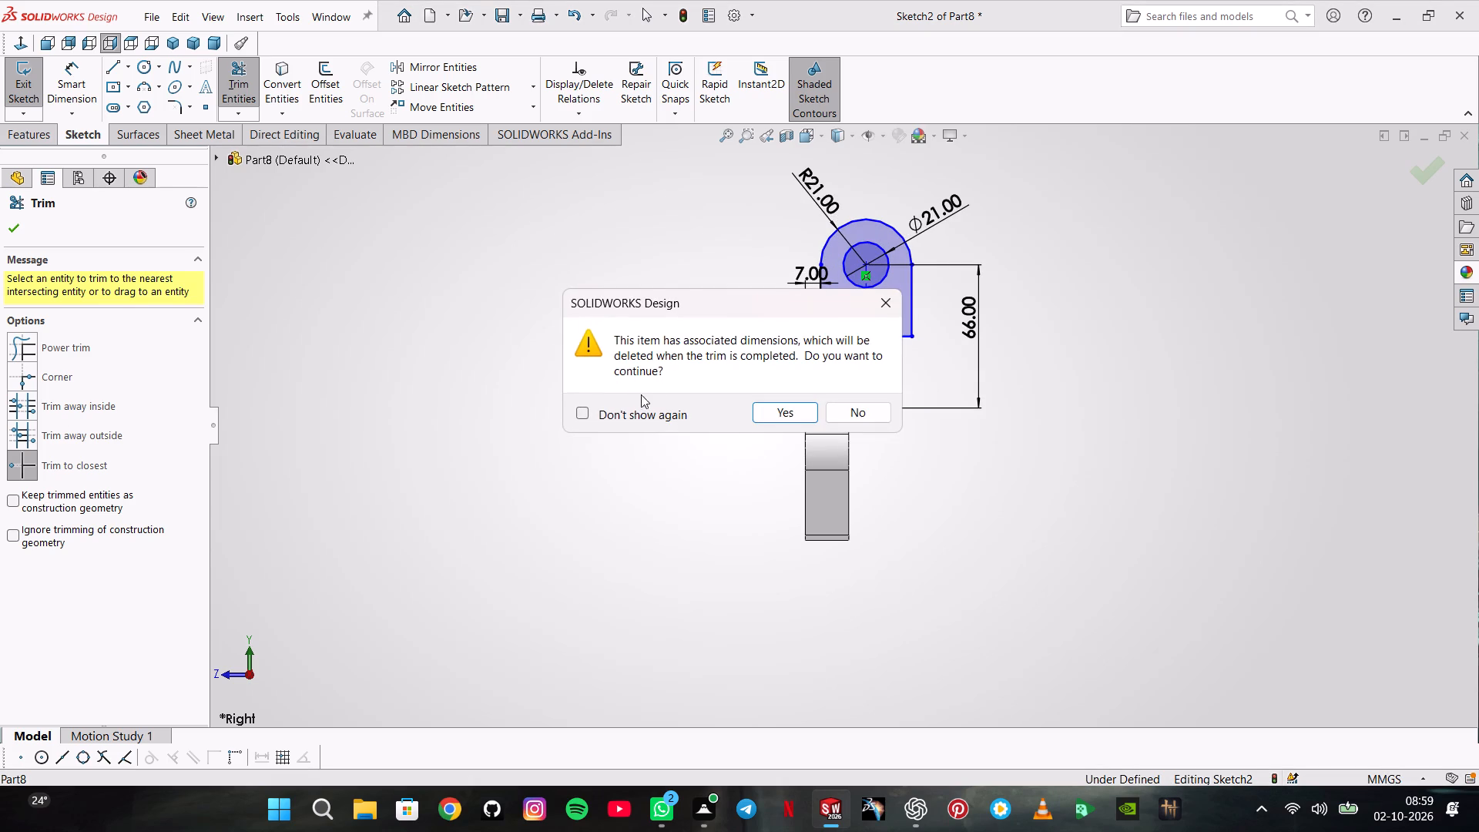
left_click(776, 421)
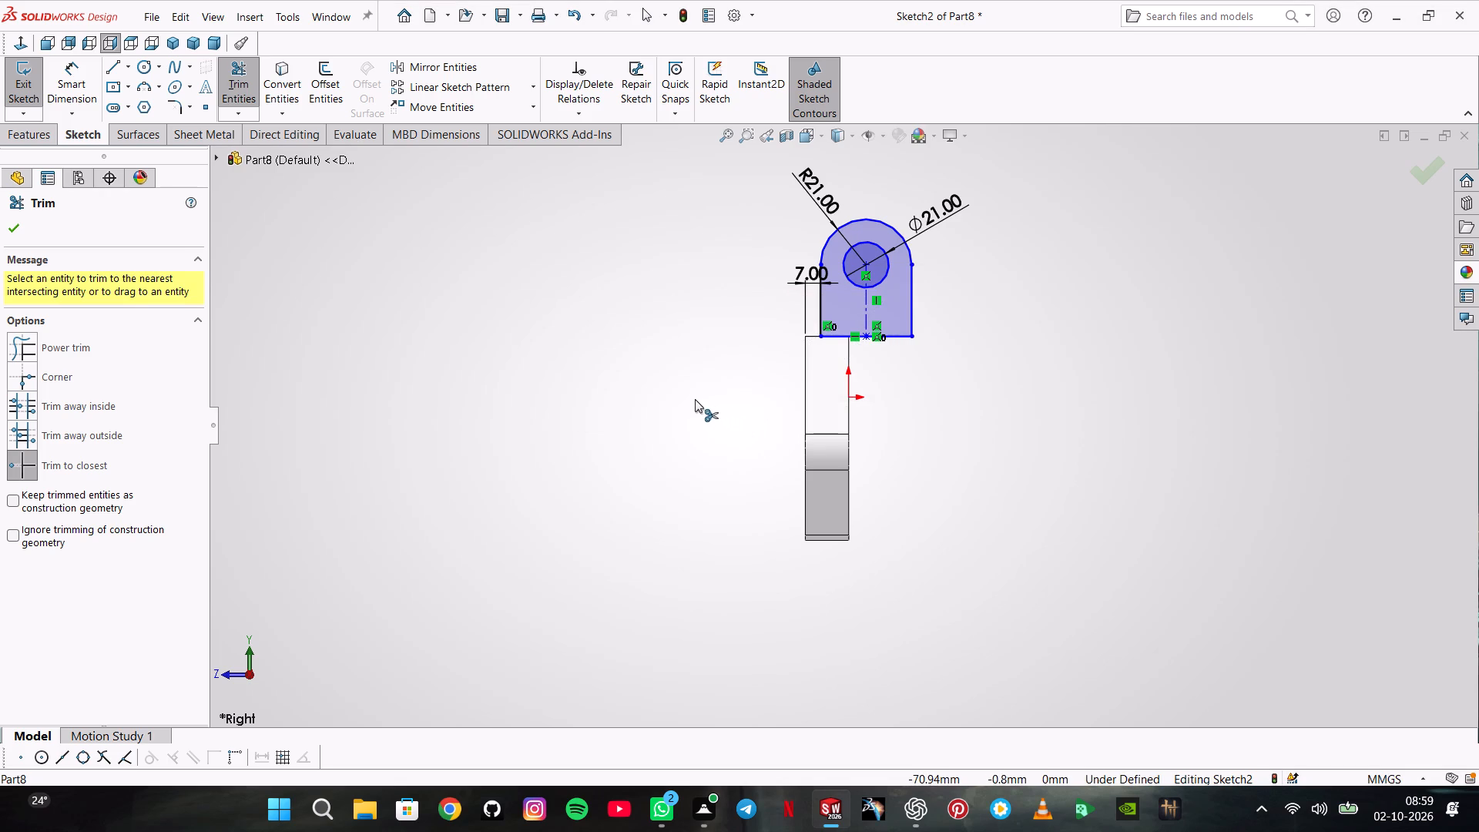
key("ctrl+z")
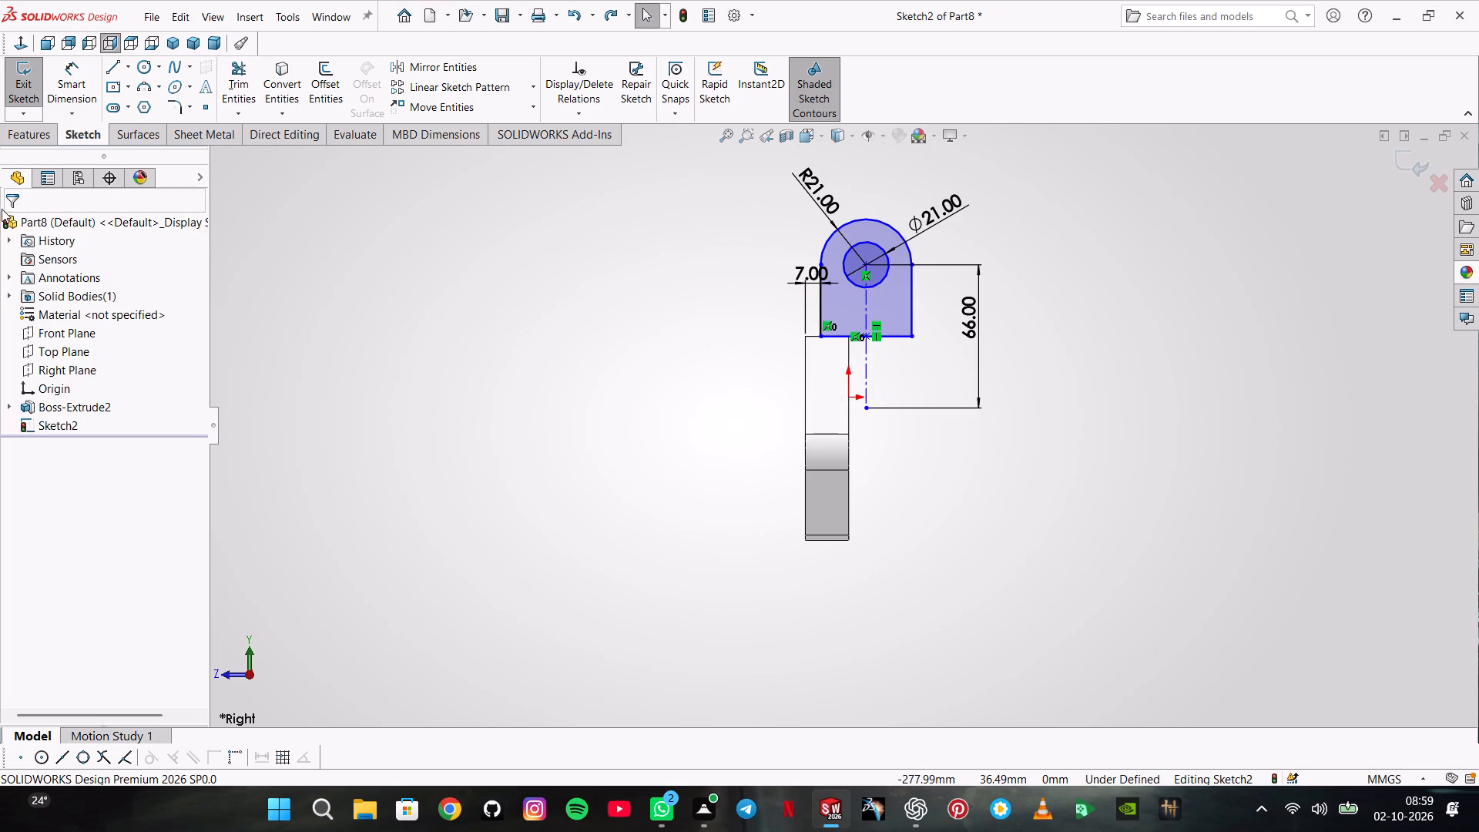
Extrude the lug sketch with its circular hole as a Mid Plane boss 145 mm deep, merged with the plate.
left_click(12, 133)
left_click(59, 75)
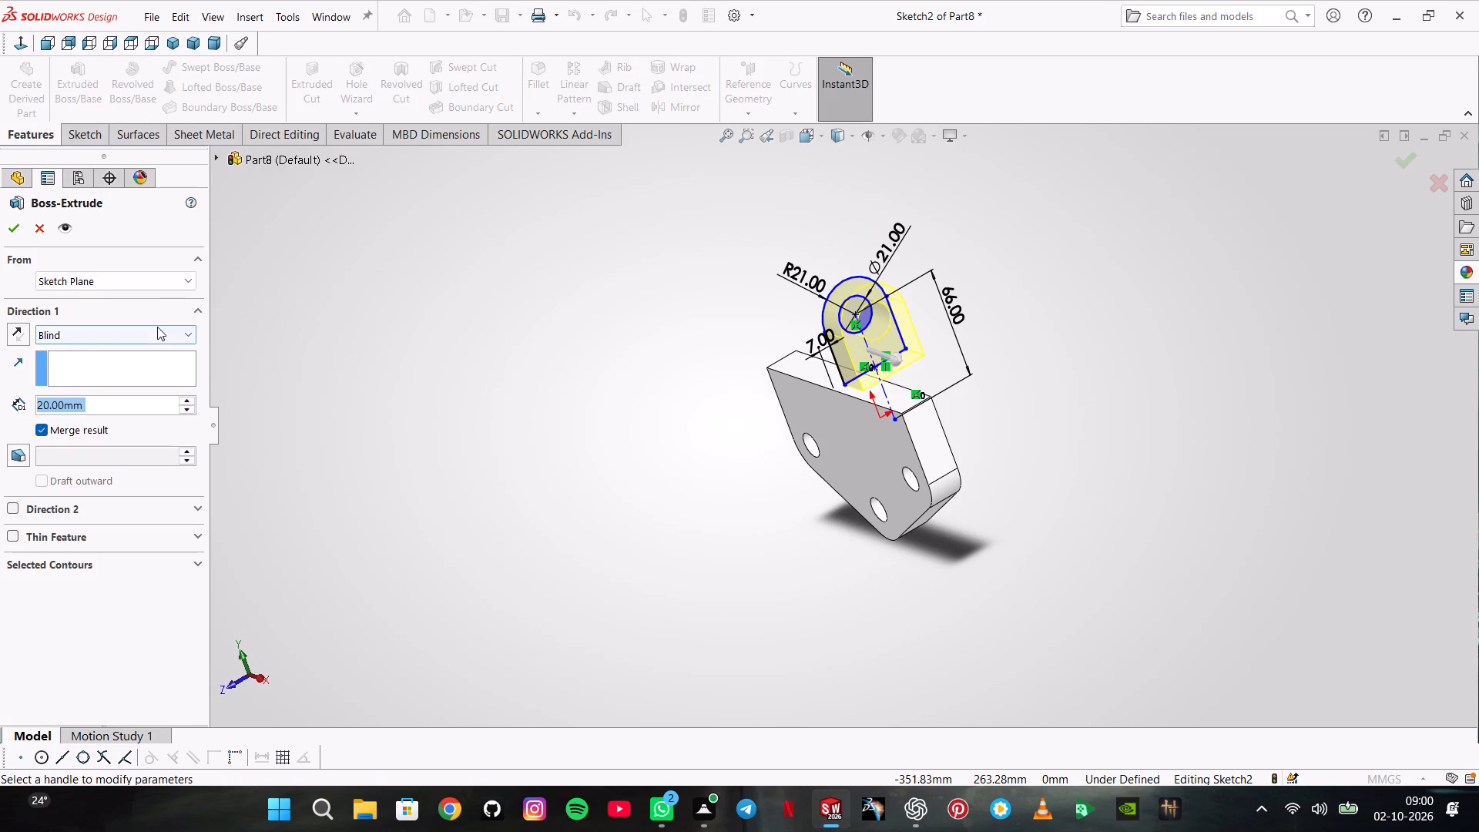
left_click(157, 327)
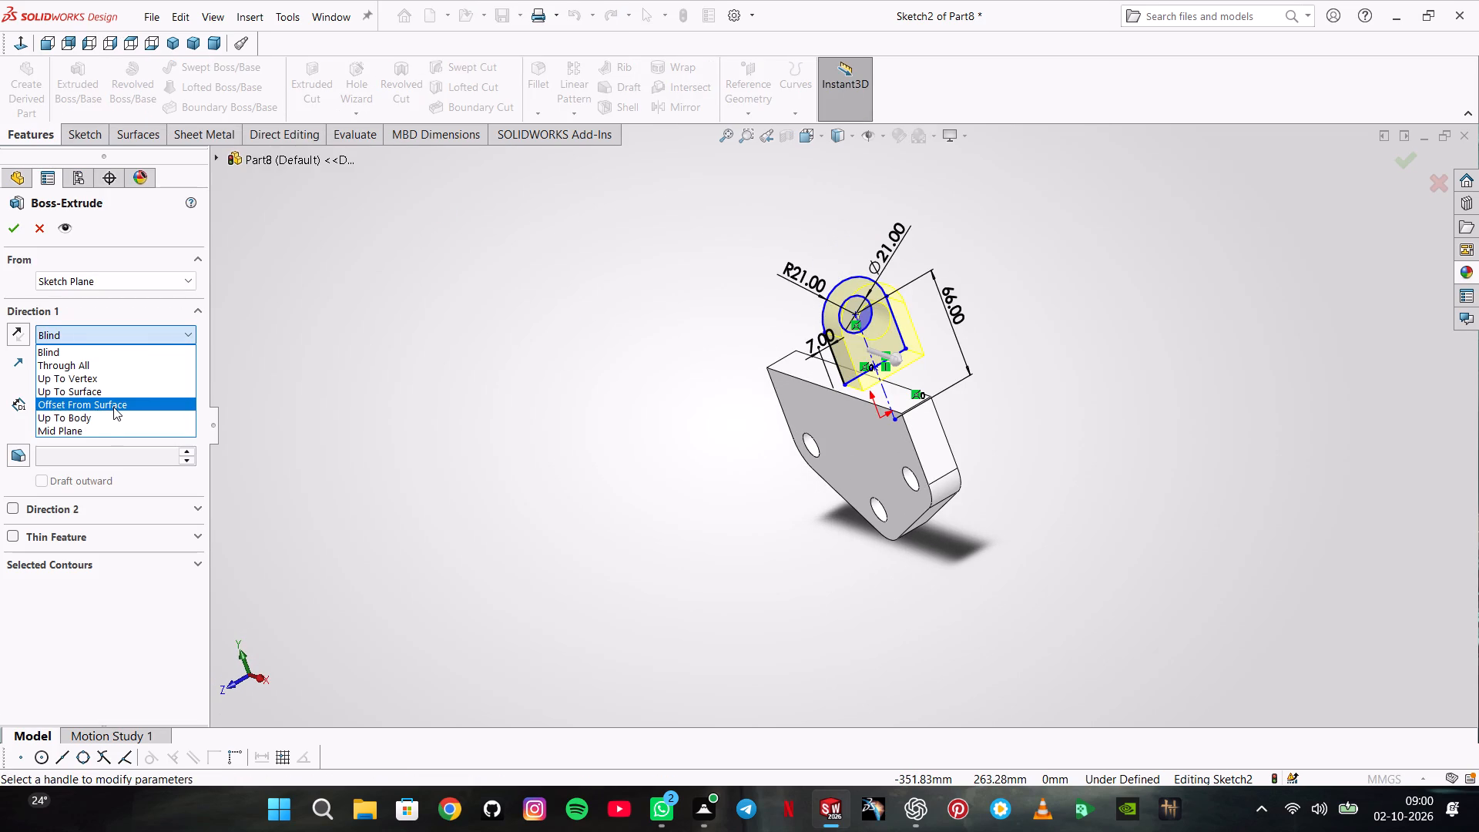
left_click(78, 431)
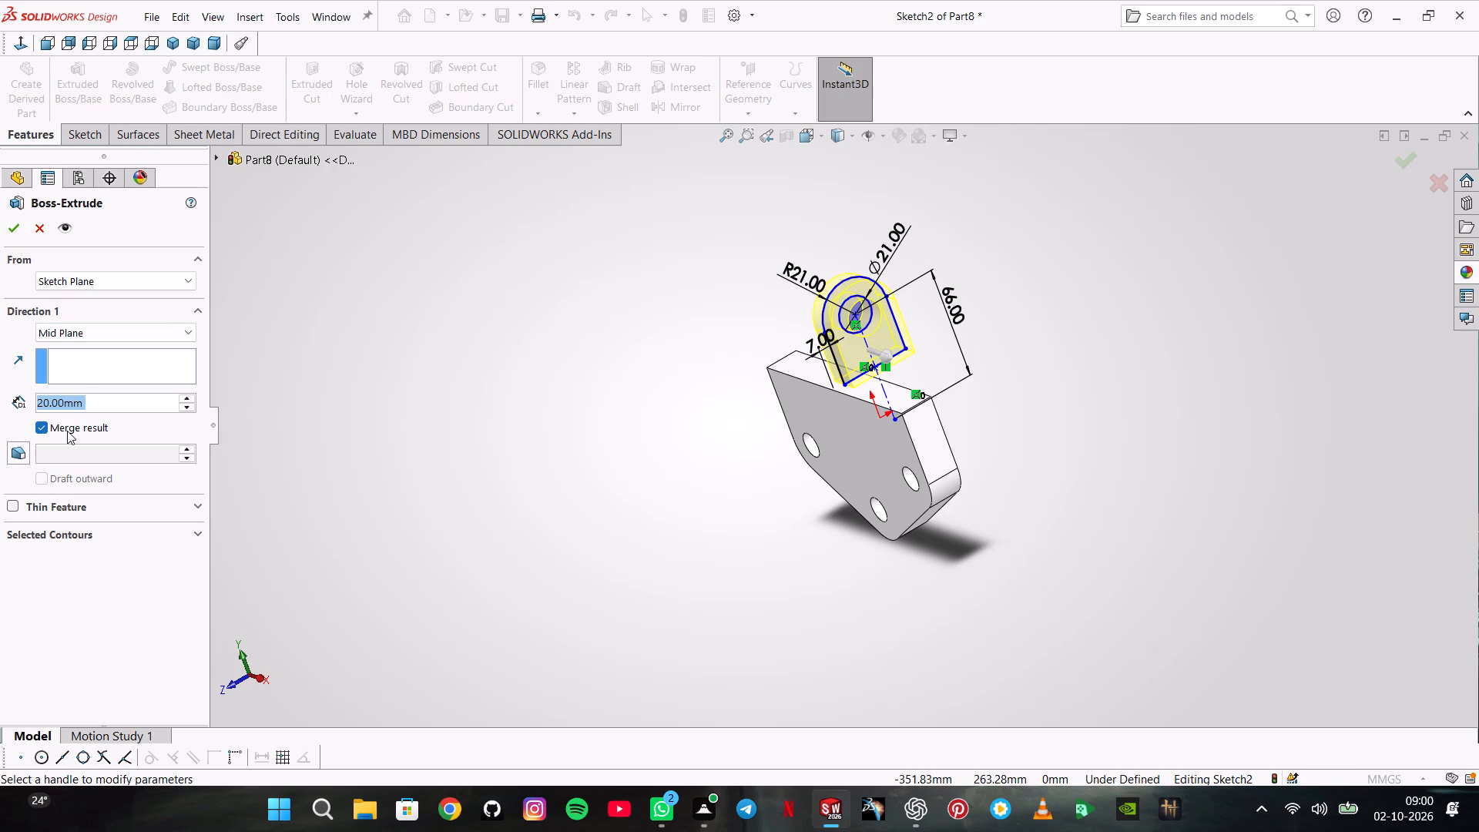
type("145")
key("Return")
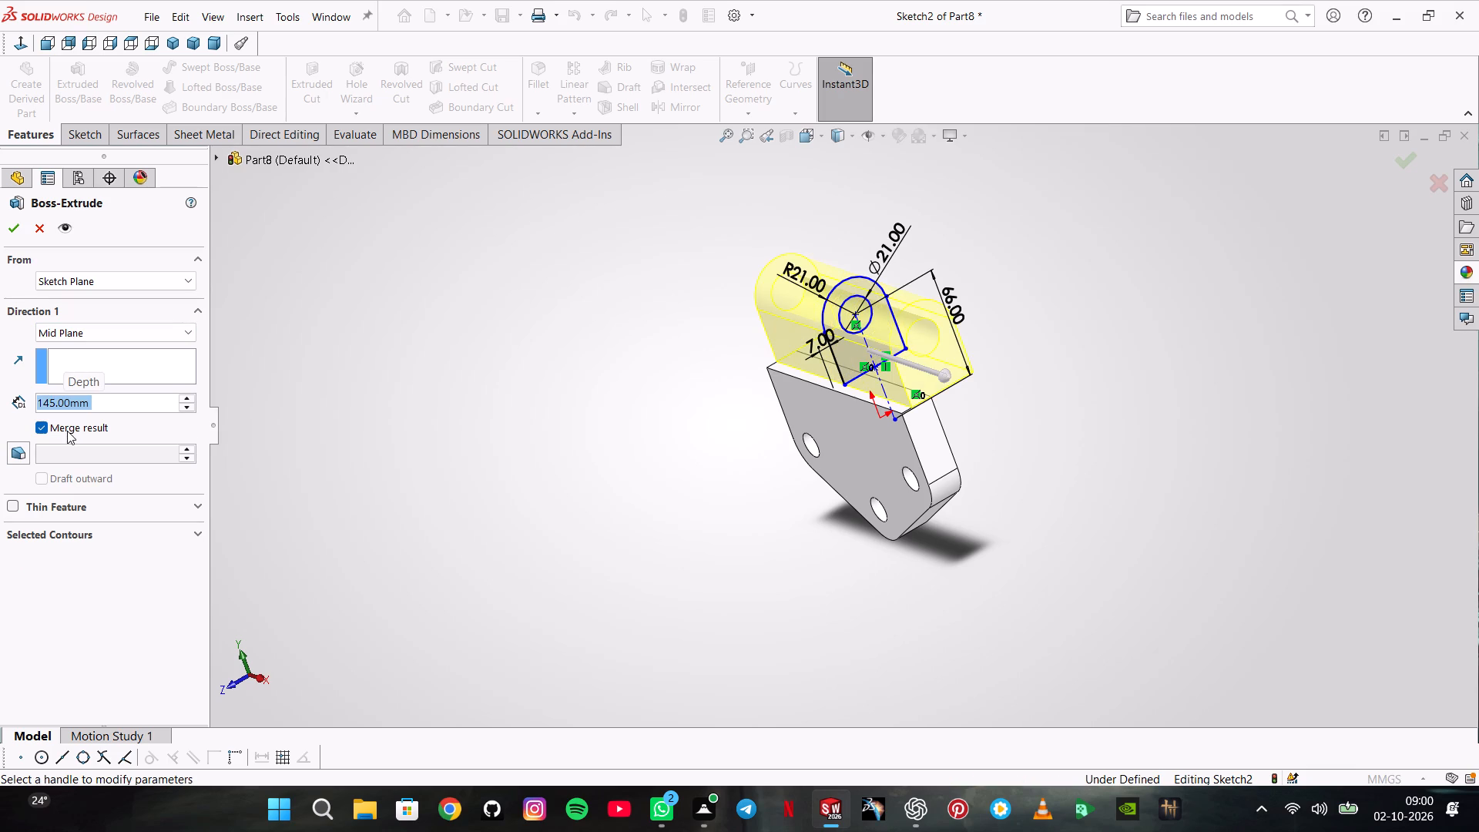
key("Return")
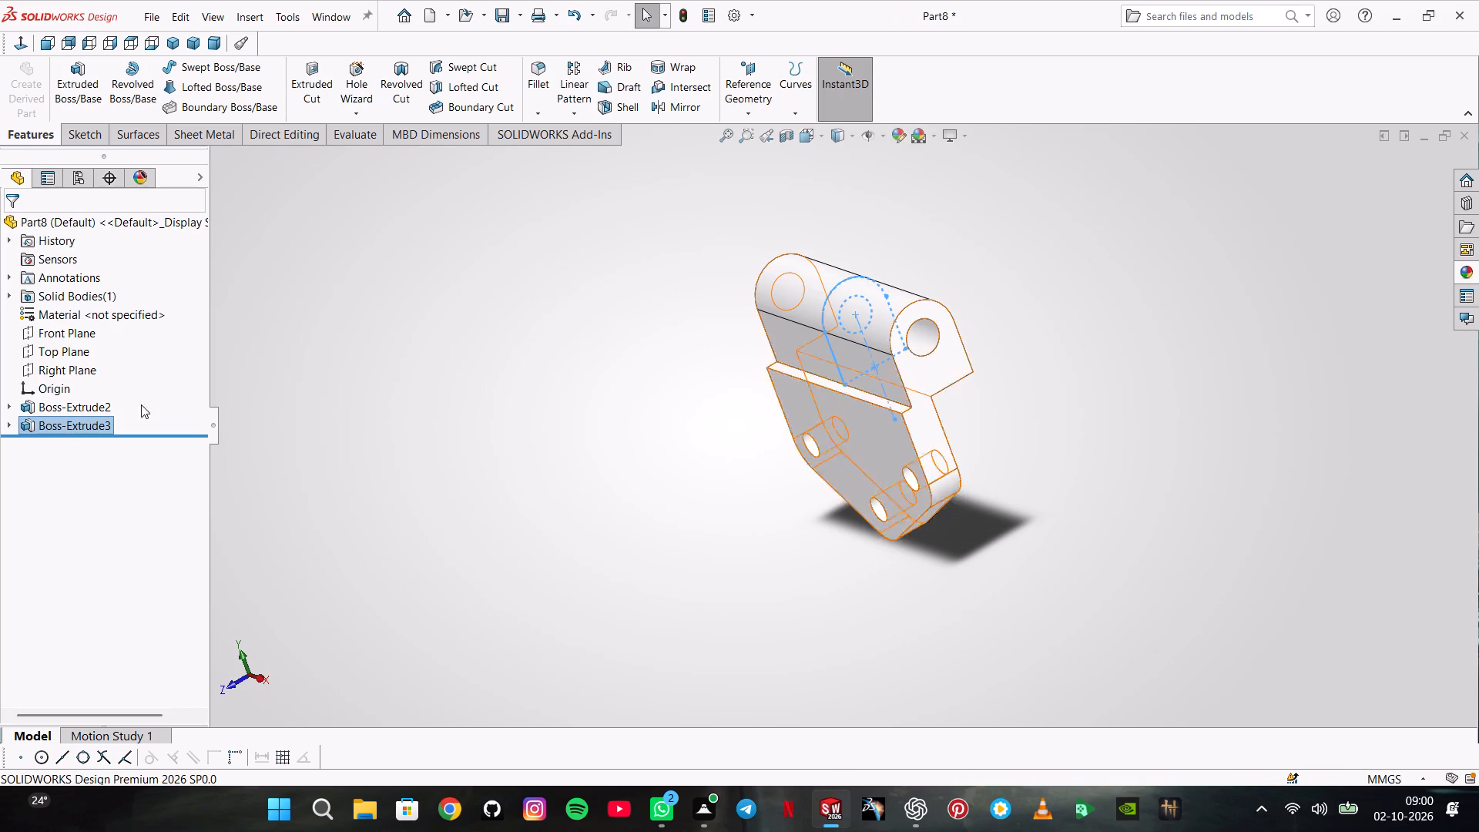
Turn on Ambient Occlusion for the model display and set the part to the isometric view.
left_click(364, 228)
left_click(964, 143)
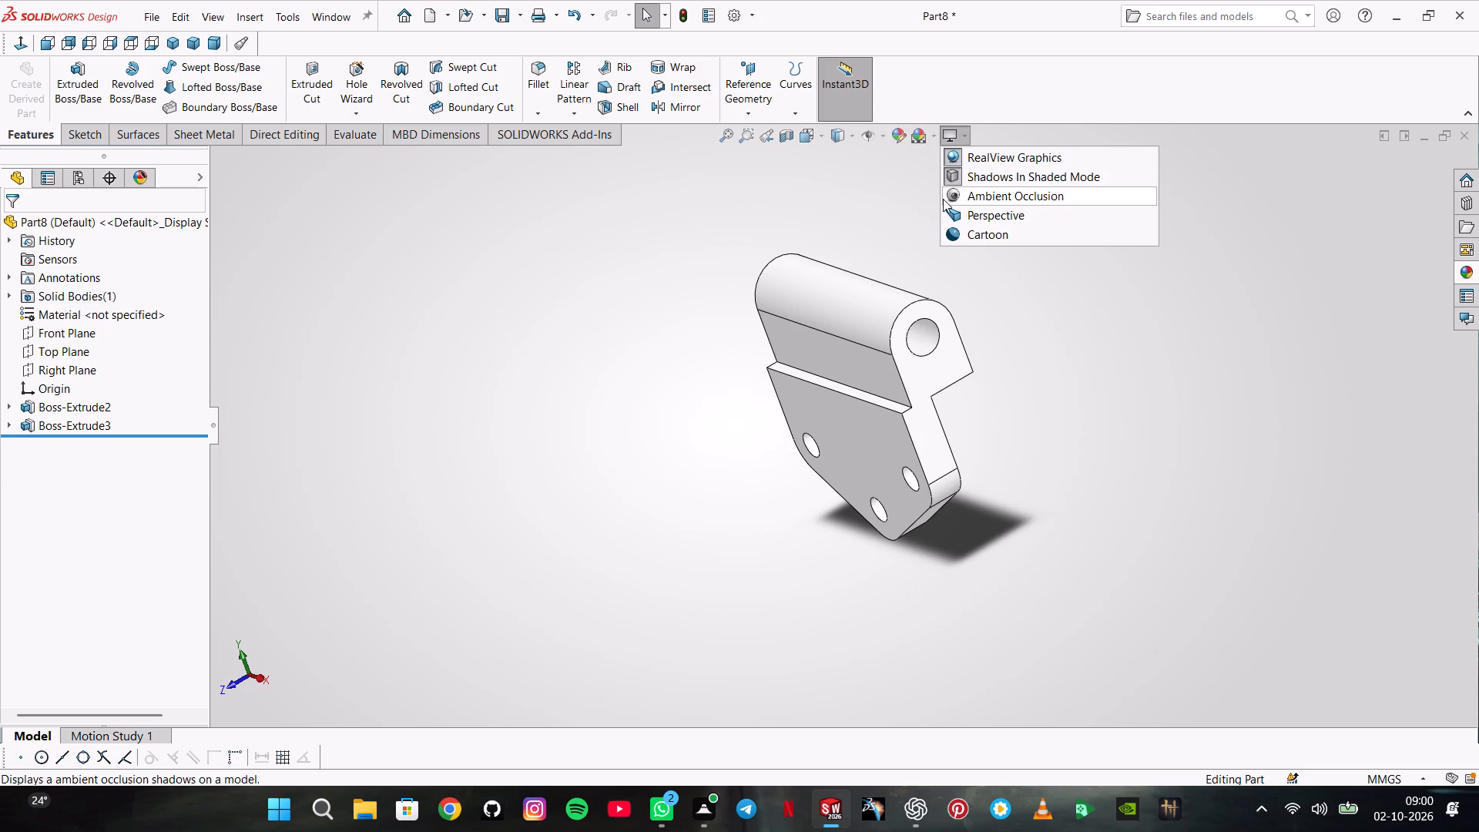
left_click(918, 204)
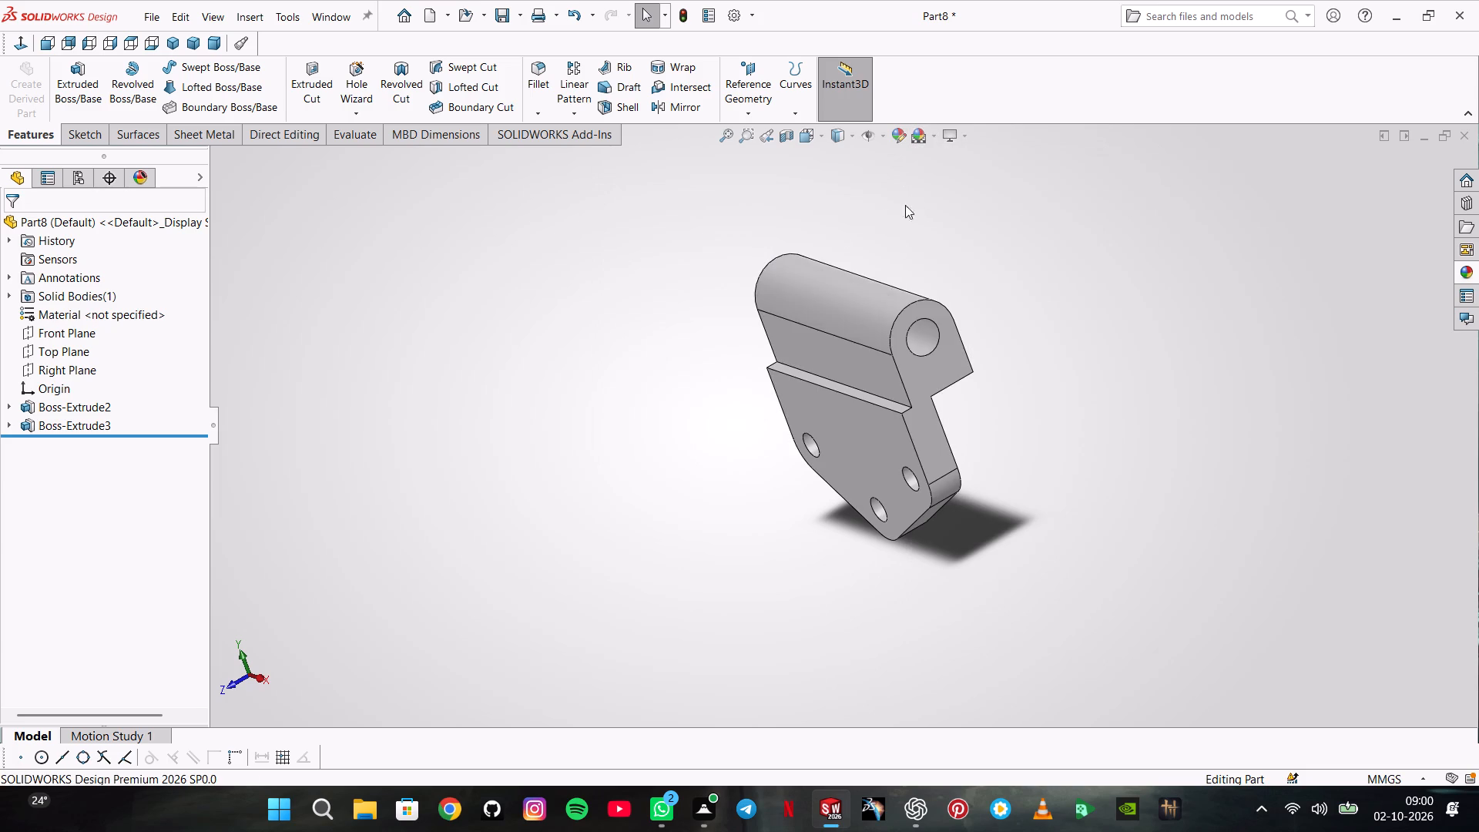
left_click(176, 49)
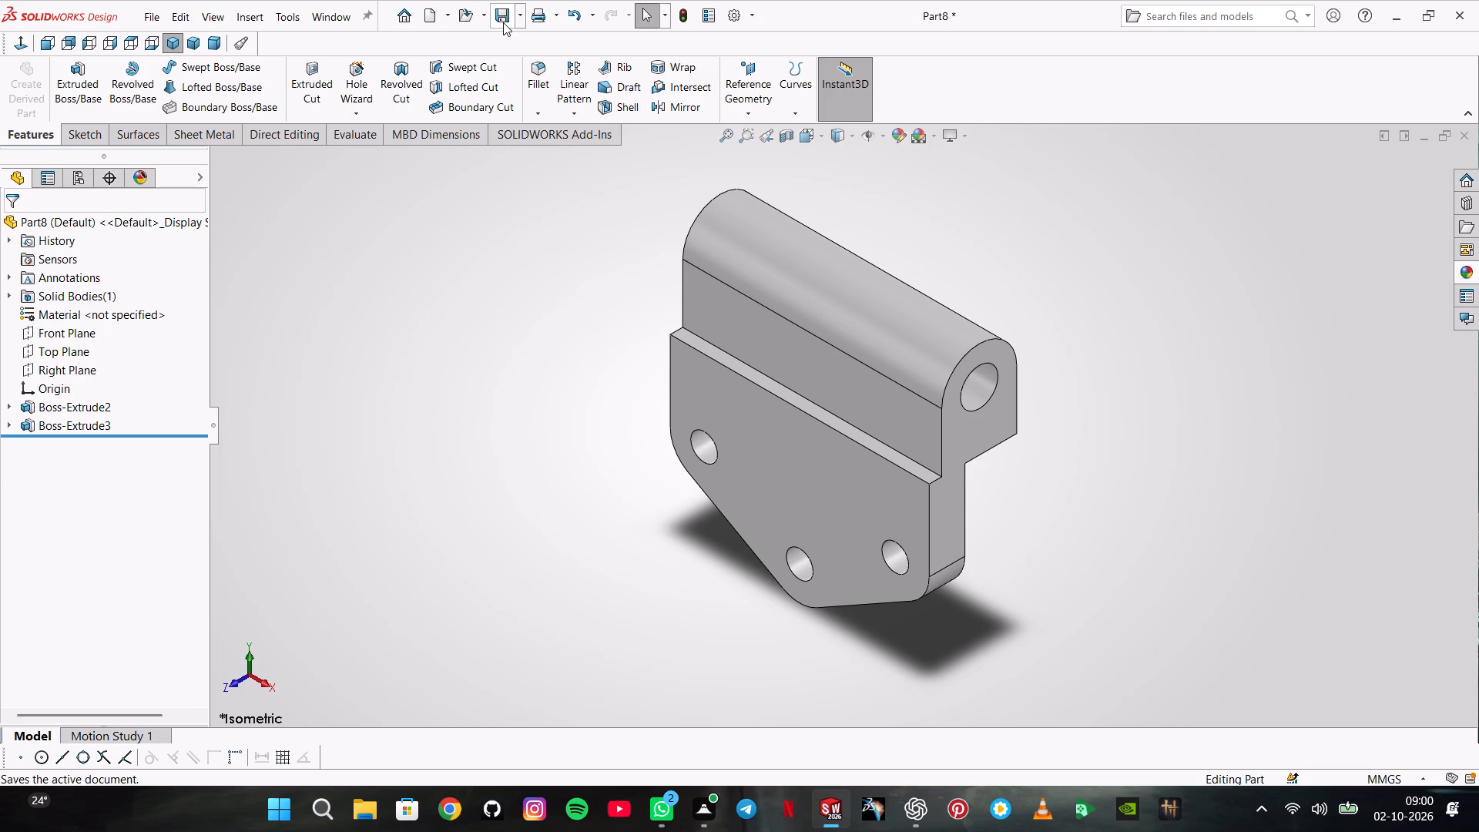
Save the part as Part18.SLDPRT in the LEVEL4 folder.
left_click(503, 22)
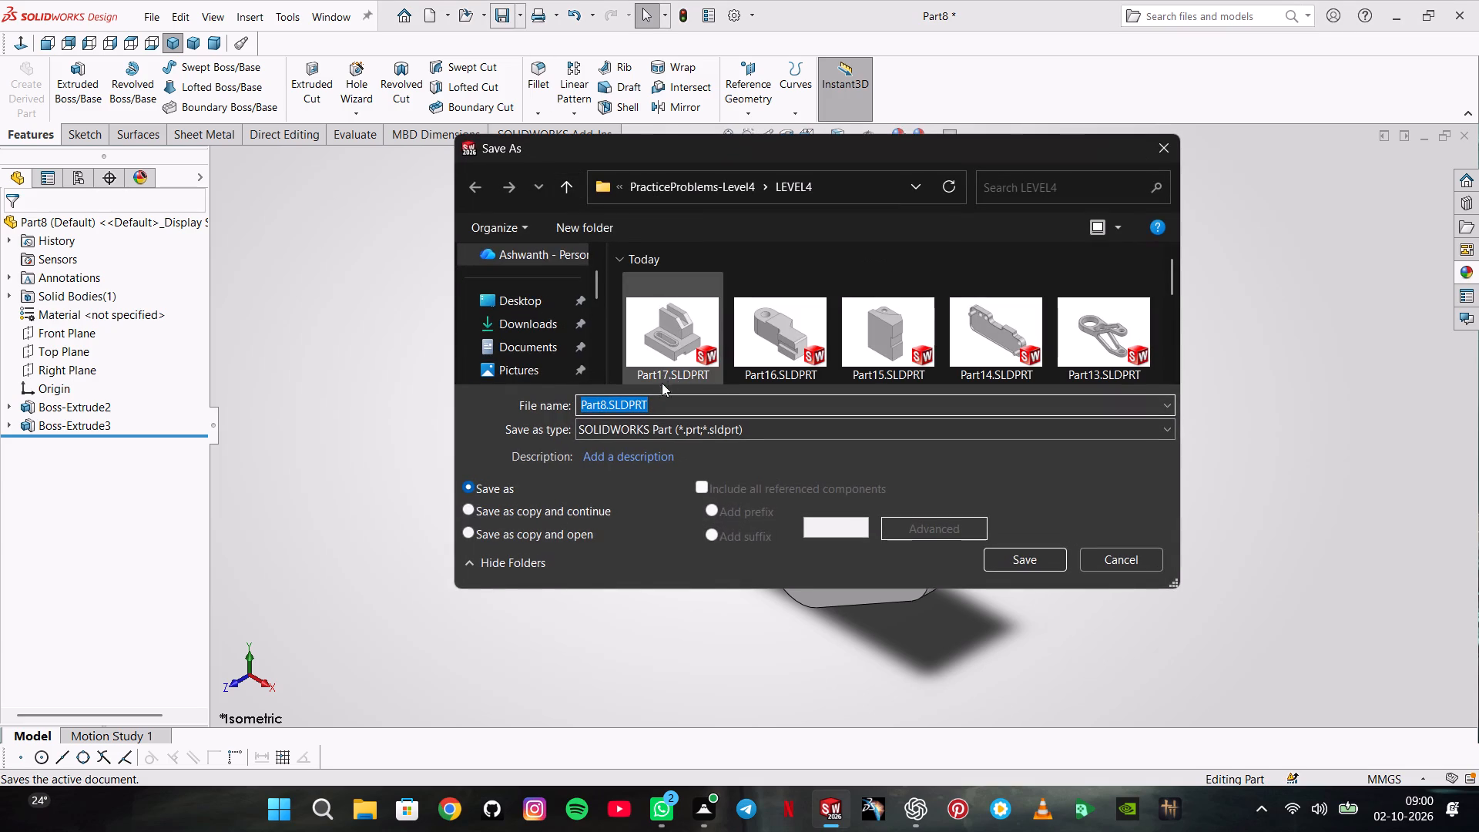
left_click(599, 406)
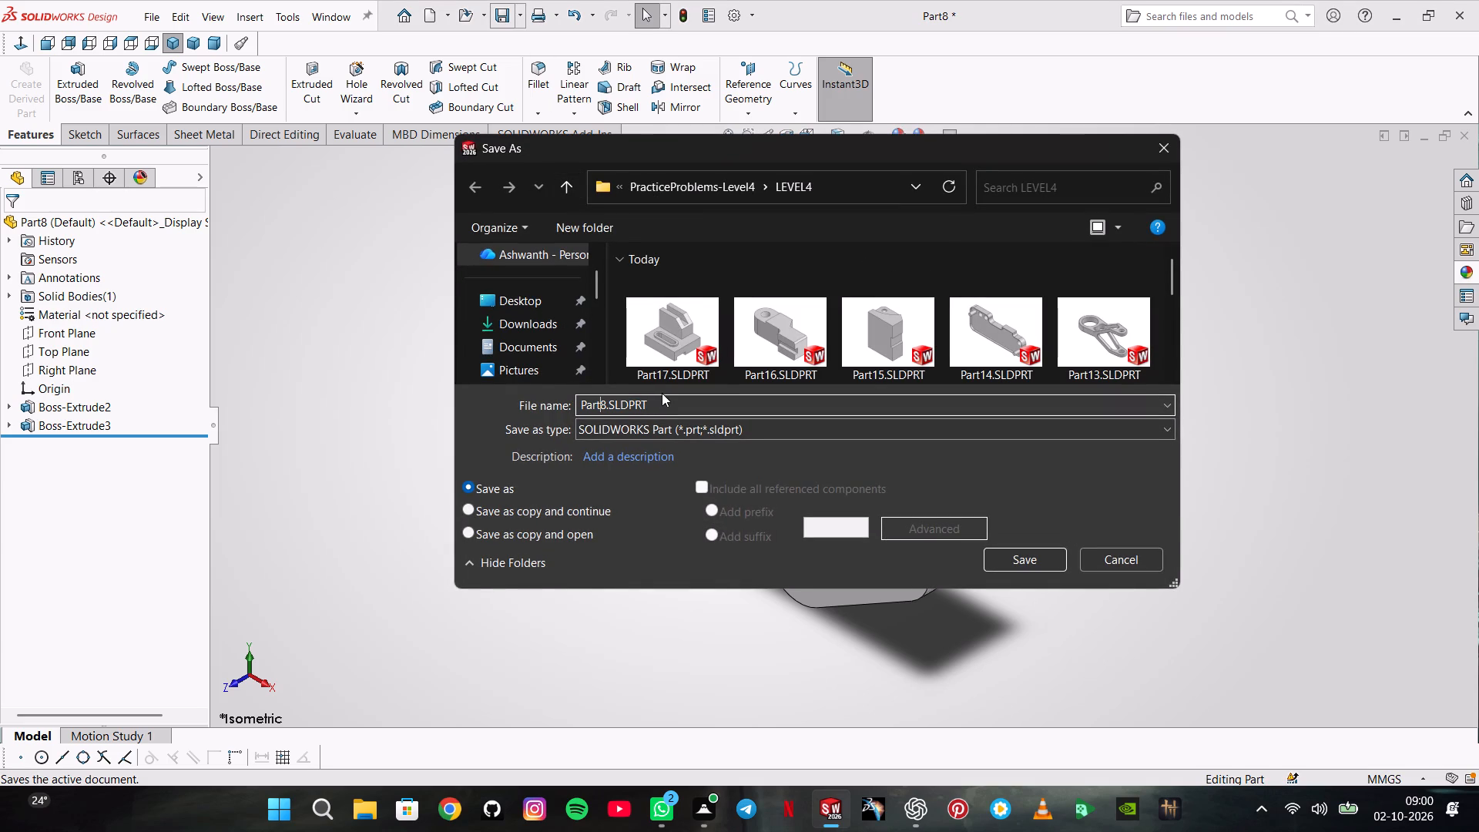
key("1")
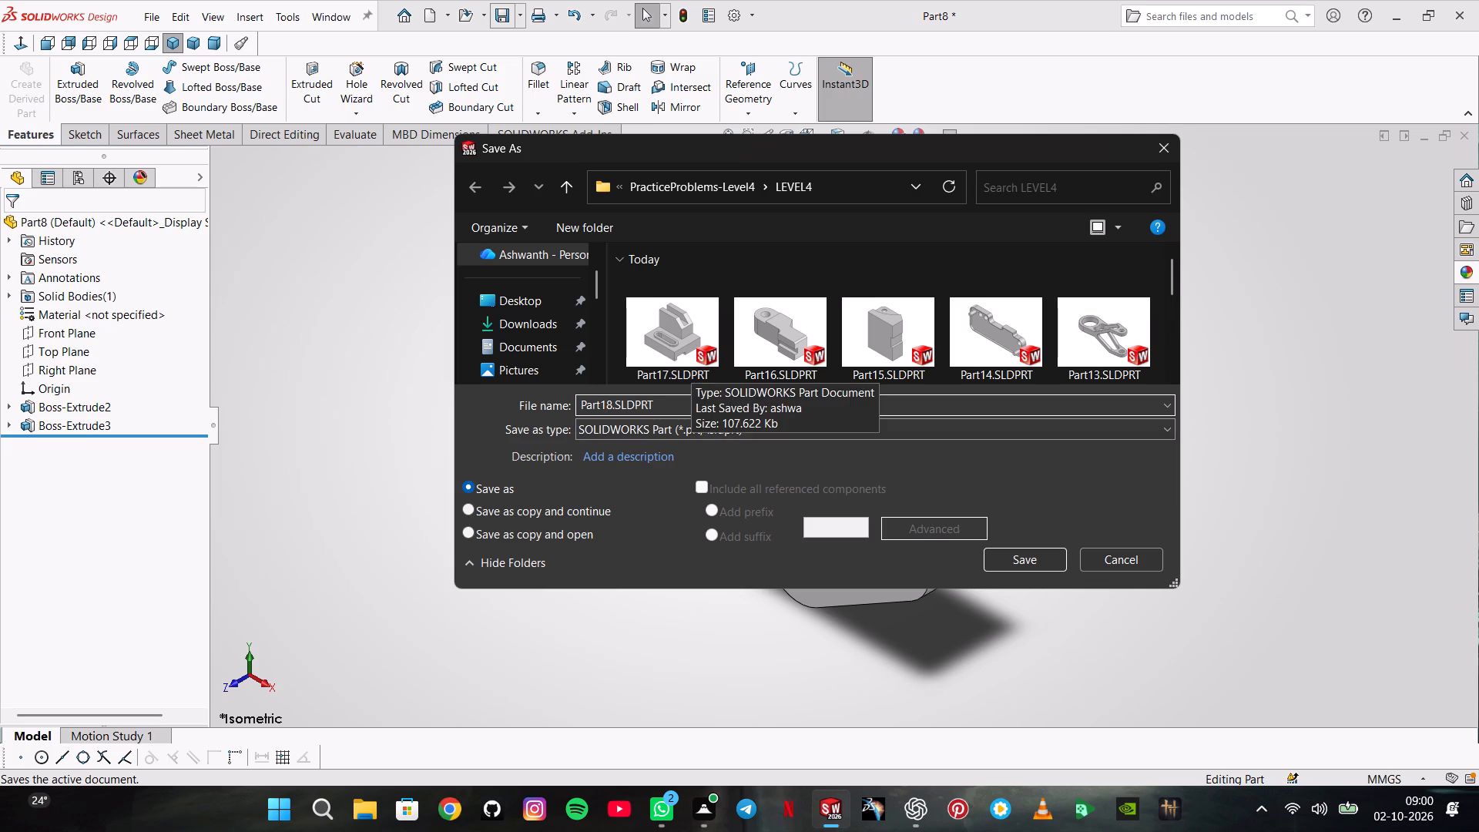
left_click(1017, 571)
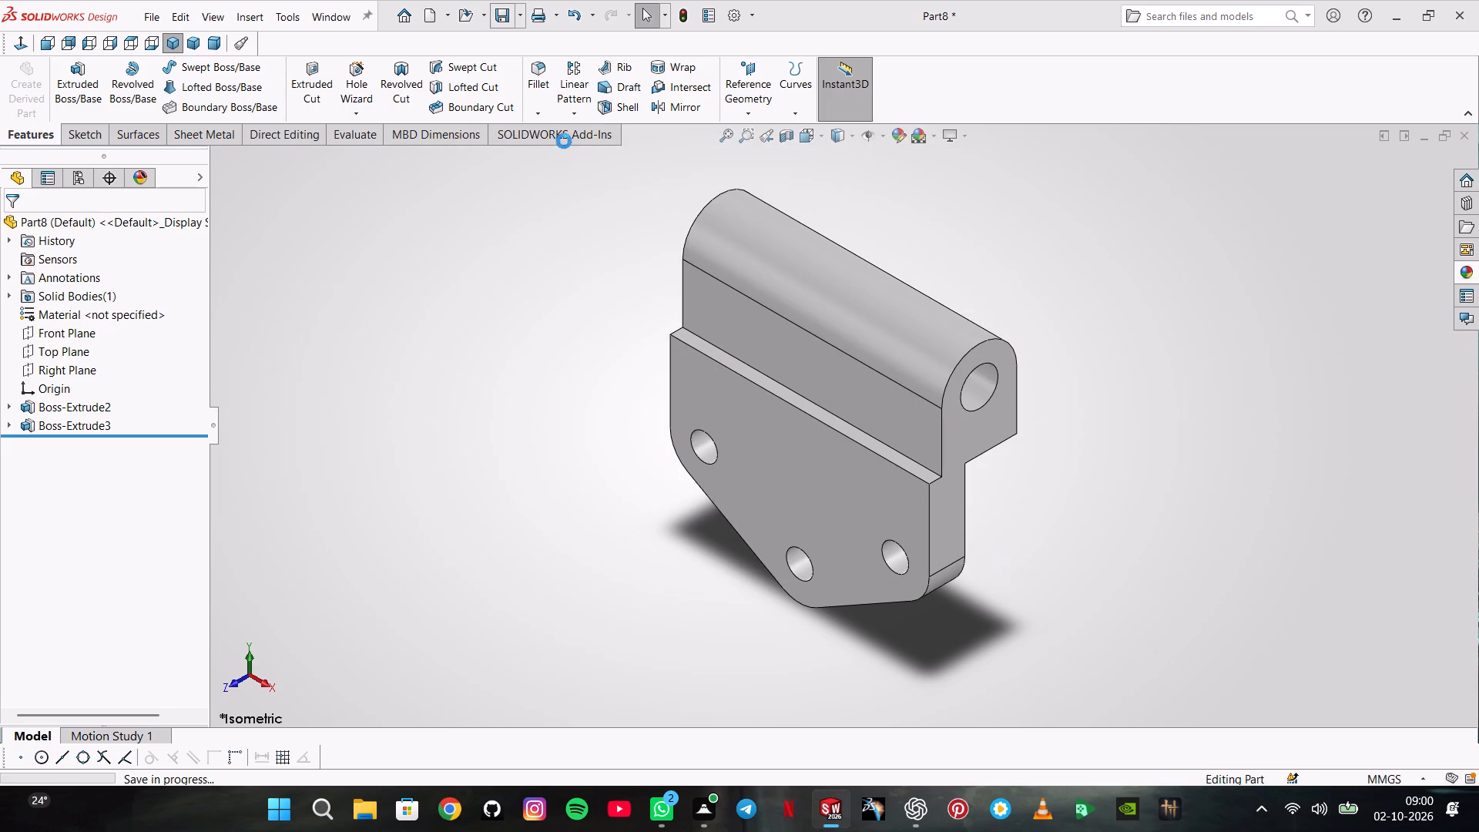
Save a copy of Part18 in Adobe Portable Document Format (*.pdf).
left_click(518, 12)
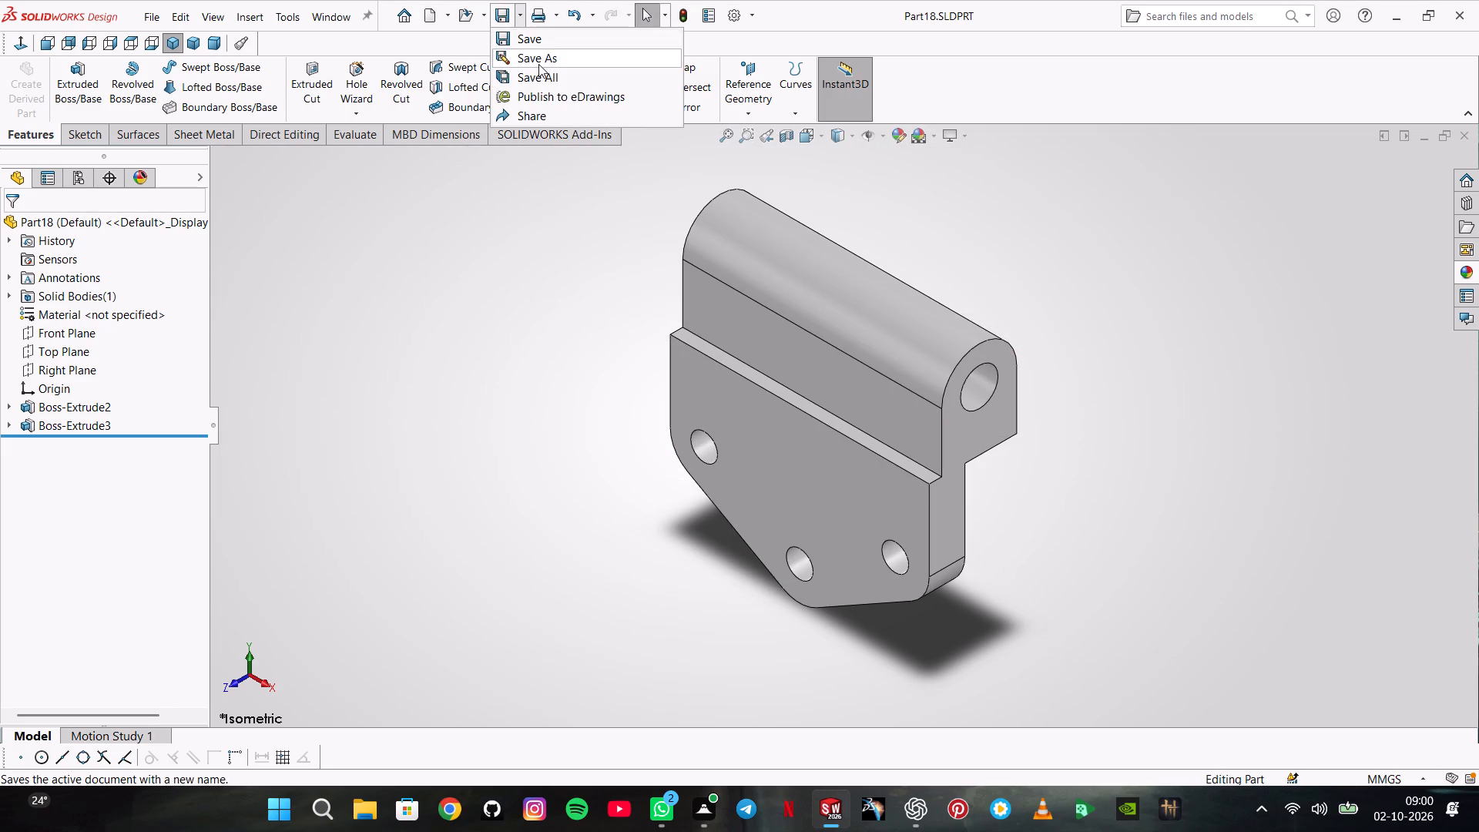
left_click(538, 64)
left_click(857, 438)
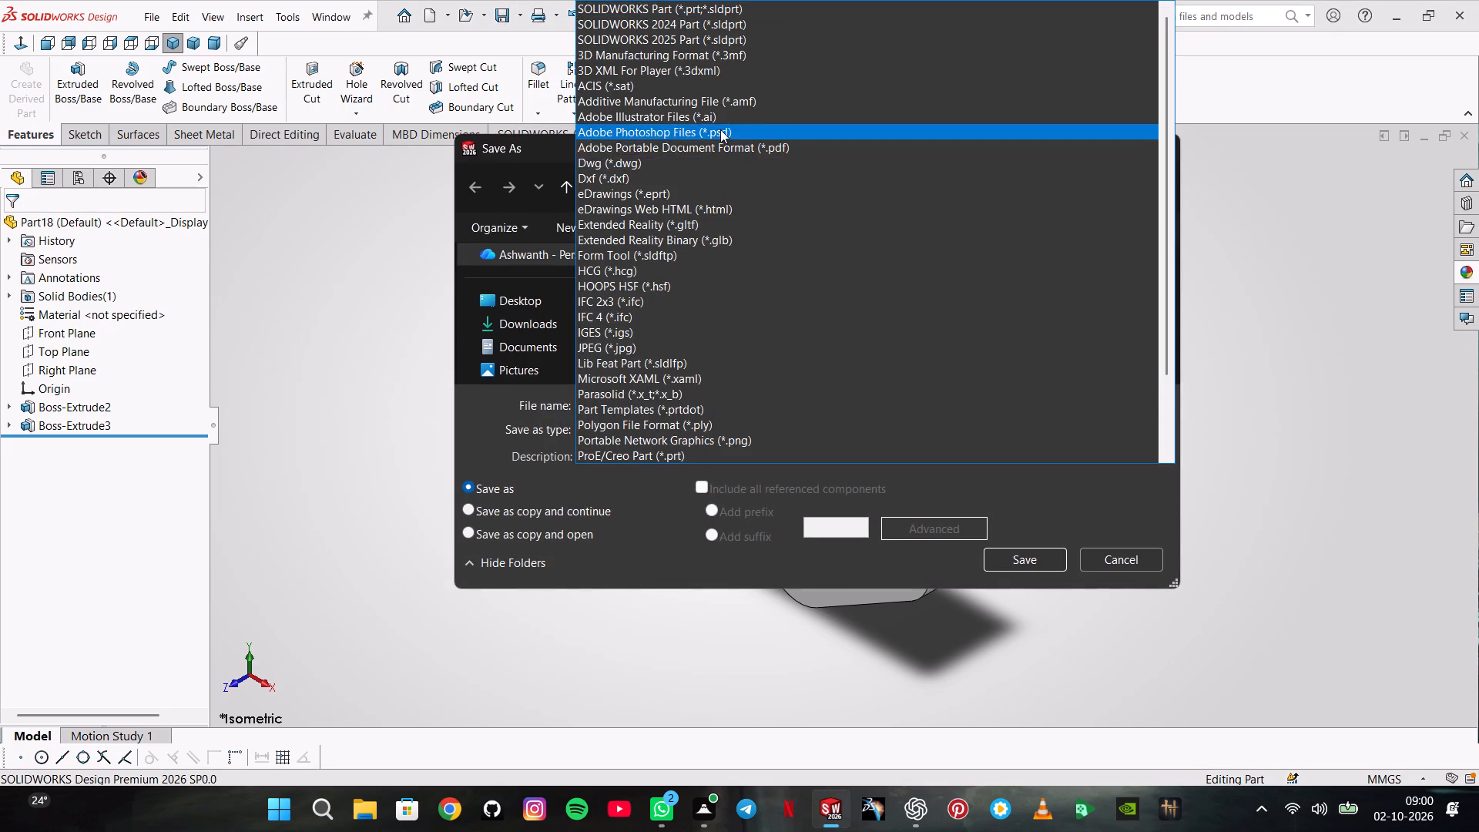
left_click(735, 151)
left_click(1008, 594)
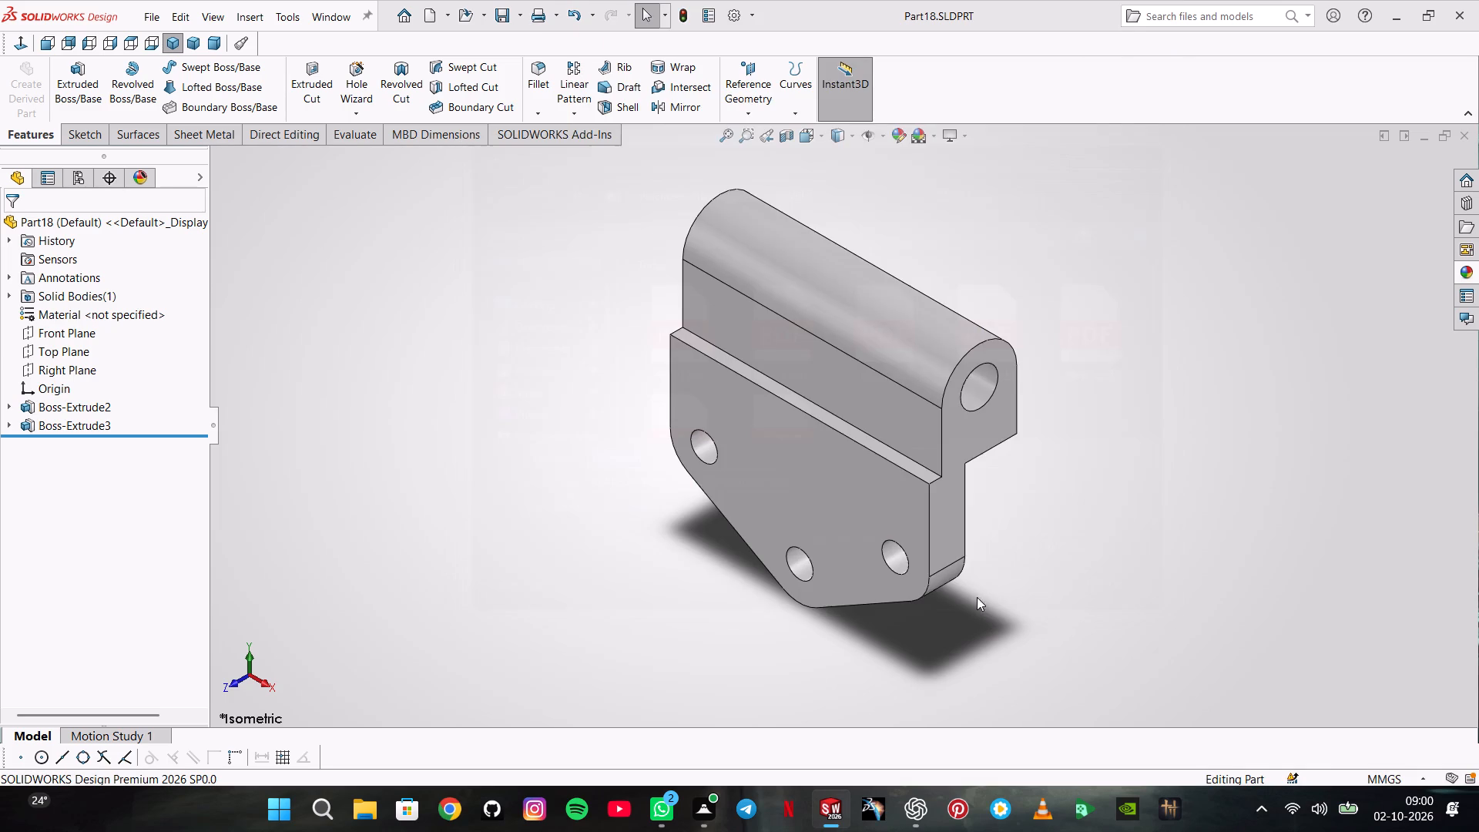